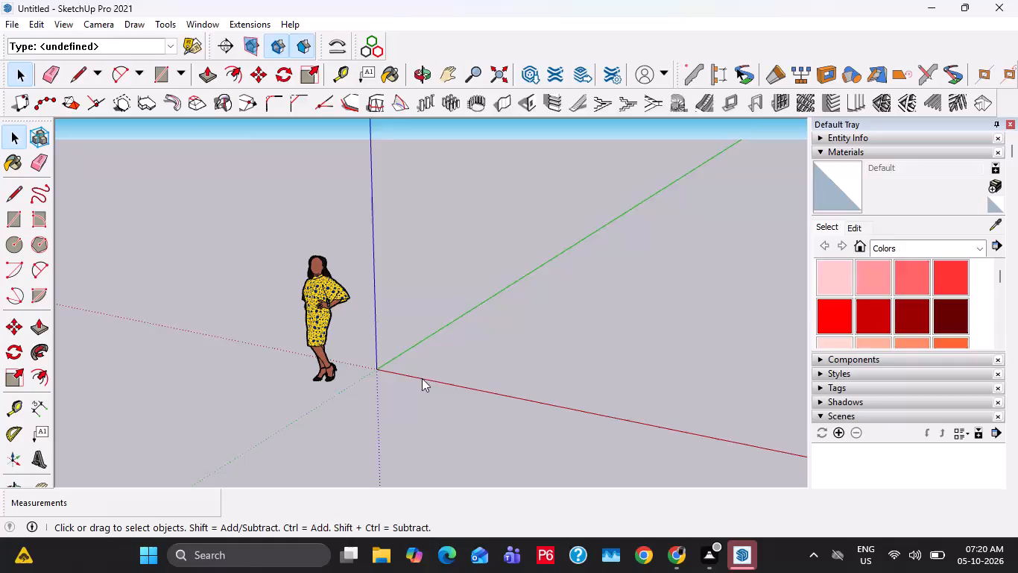
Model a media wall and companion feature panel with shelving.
Save the model in New folder (2) as "INTERIOR DESIGN TV UNIT& DRESSI G TABLE".
{"action": "scroll", "coordinate": [322, 237], "scroll_direction": "down", "scroll_amount": 3}
{"action": "left_click", "coordinate": [327, 251]}
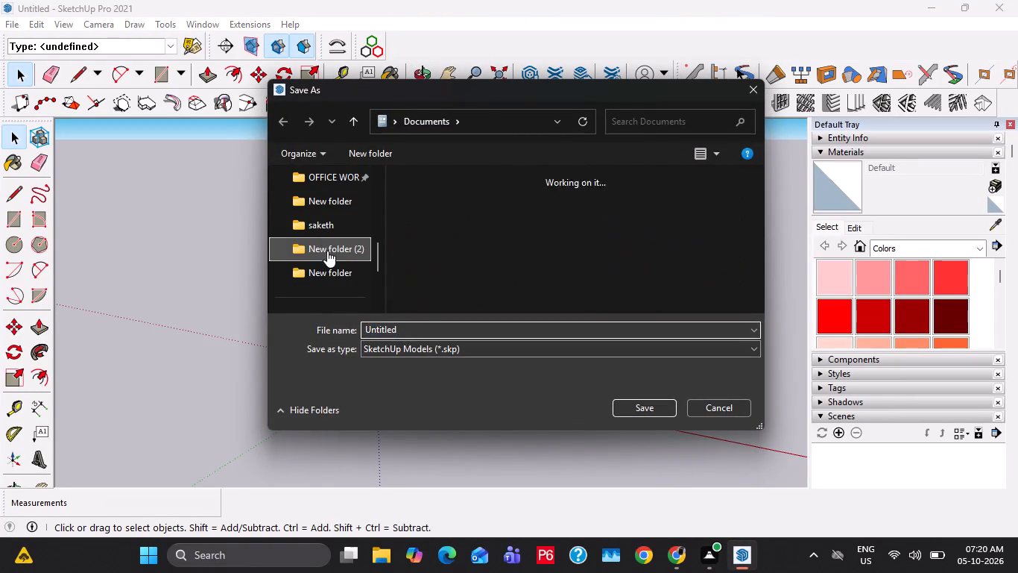
{"action": "left_click", "coordinate": [440, 331]}
{"action": "type", "text": "INTERIOR DESIGN TV UNIT"}
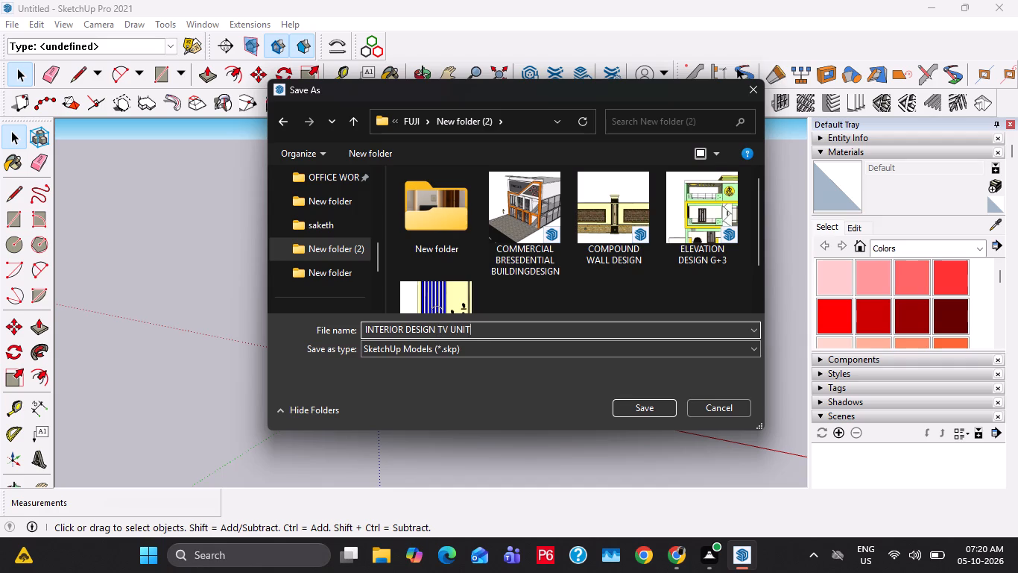
{"action": "key", "text": "shift+at"}
{"action": "key", "text": "BackSpace"}
{"action": "key", "text": "shift+ampersand"}
{"action": "key", "text": "space"}
{"action": "type", "text": "DRESSI G TABLE"}
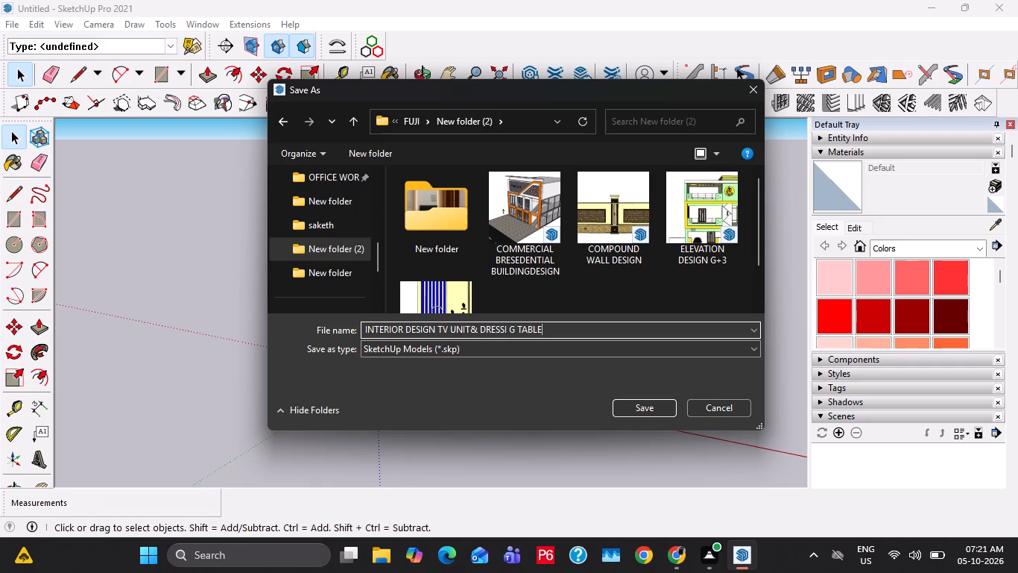
{"action": "key", "text": "Return"}
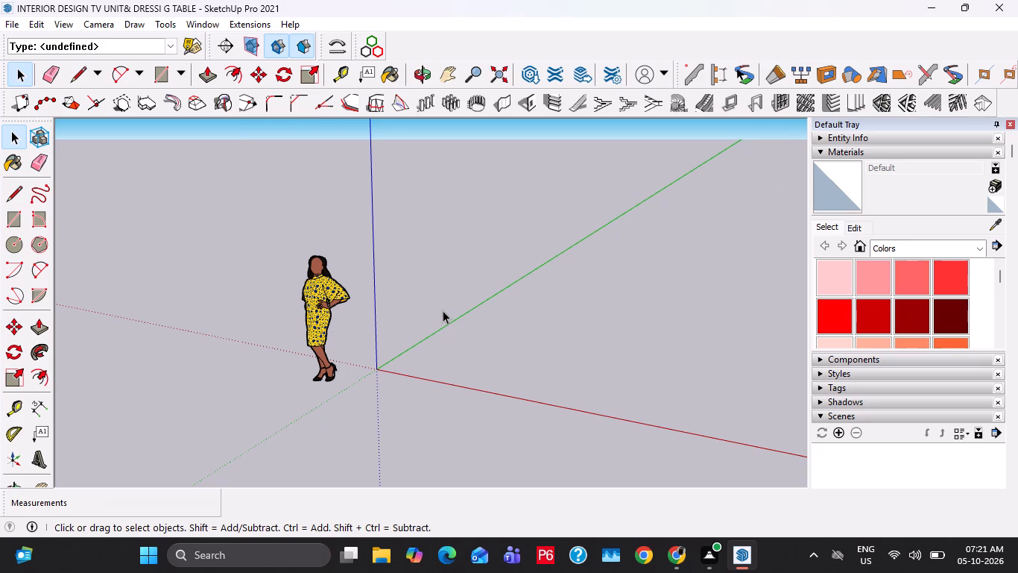
{"action": "scroll", "coordinate": [411, 310], "scroll_direction": "down", "scroll_amount": 4}
{"action": "key", "text": "ctrl+s"}
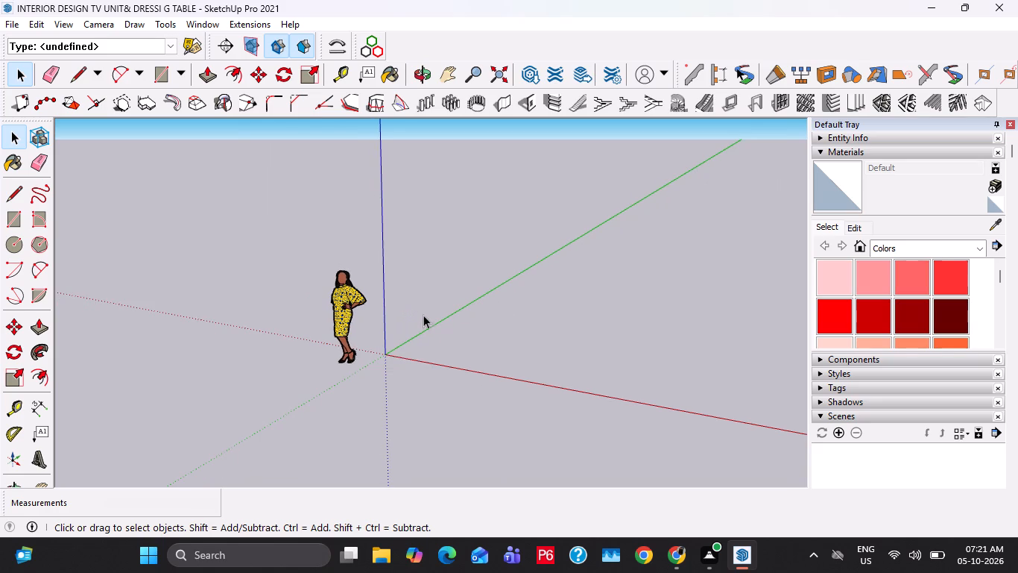
Create guide lines along the green and red axes and save the model.
{"action": "scroll", "coordinate": [436, 320], "scroll_direction": "up", "scroll_amount": 4}
{"action": "key", "text": "t"}
{"action": "double_click", "coordinate": [439, 322]}
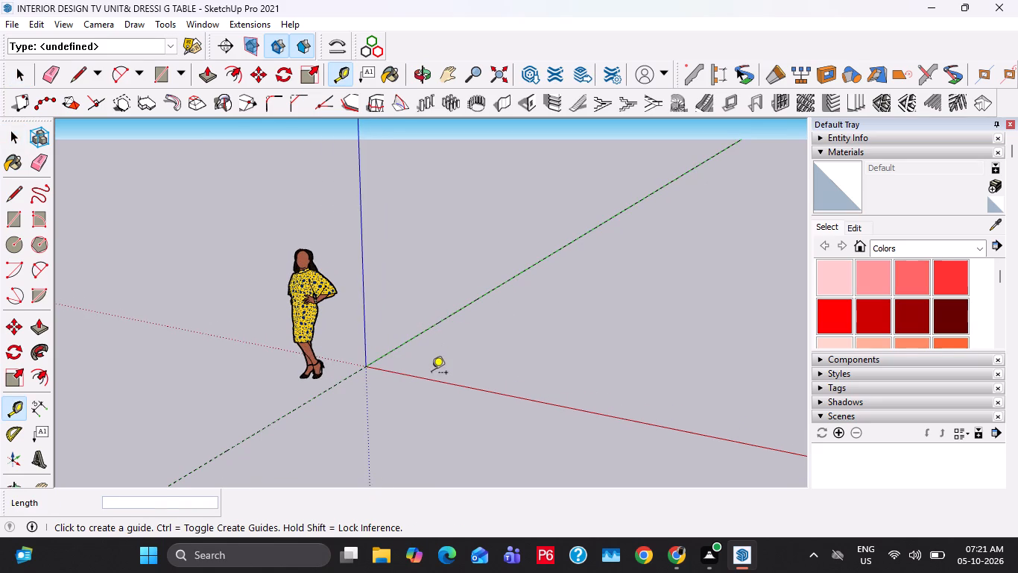
{"action": "double_click", "coordinate": [428, 381]}
{"action": "middle_click_drag", "start_coordinate": [420, 372], "coordinate": [437, 401]}
{"action": "key", "text": "space"}
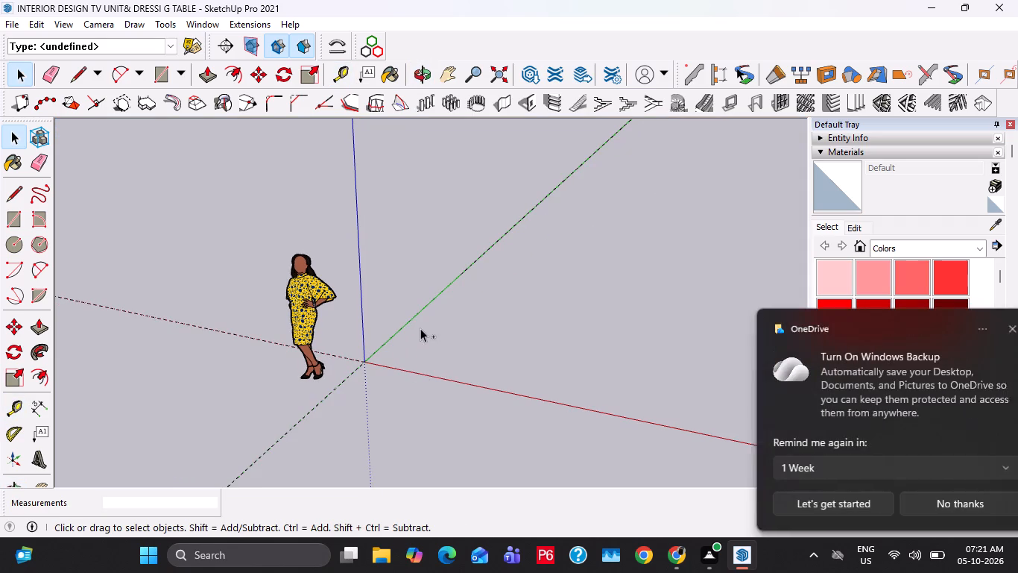
{"action": "key", "text": "ctrl+s"}
Import the TV unit reference picture 41d275020f320aa1127d3d07245e11c4 as an image and place it upright beside the blue axis, behind the human figure.
{"action": "left_click", "coordinate": [21, 23]}
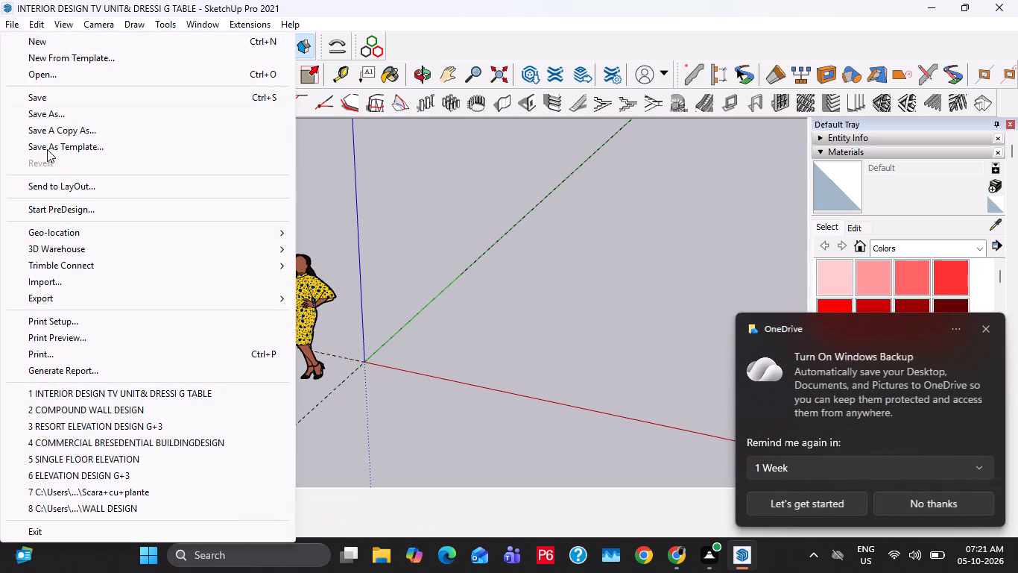
{"action": "left_click", "coordinate": [66, 285]}
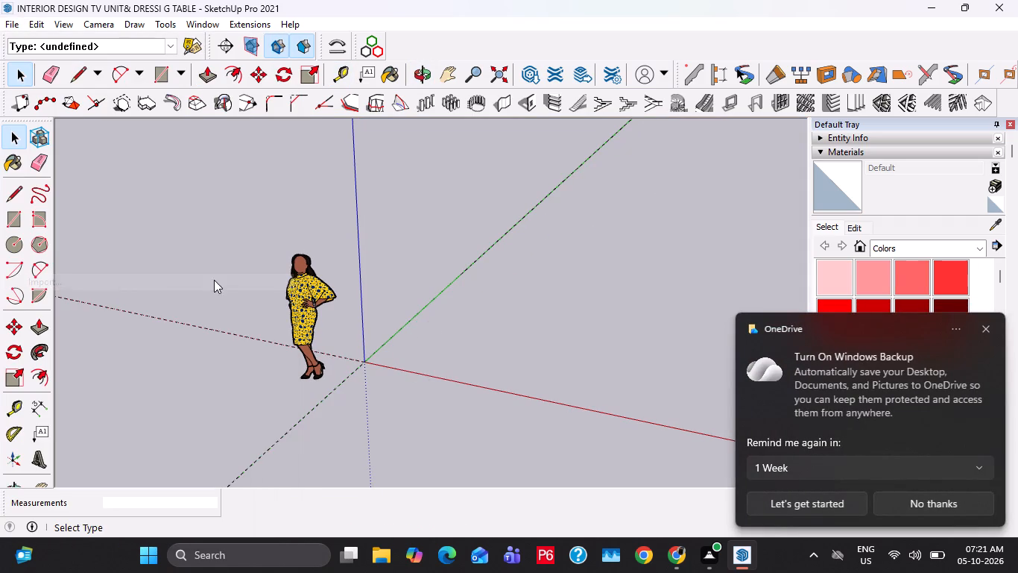
{"action": "left_click", "coordinate": [513, 228]}
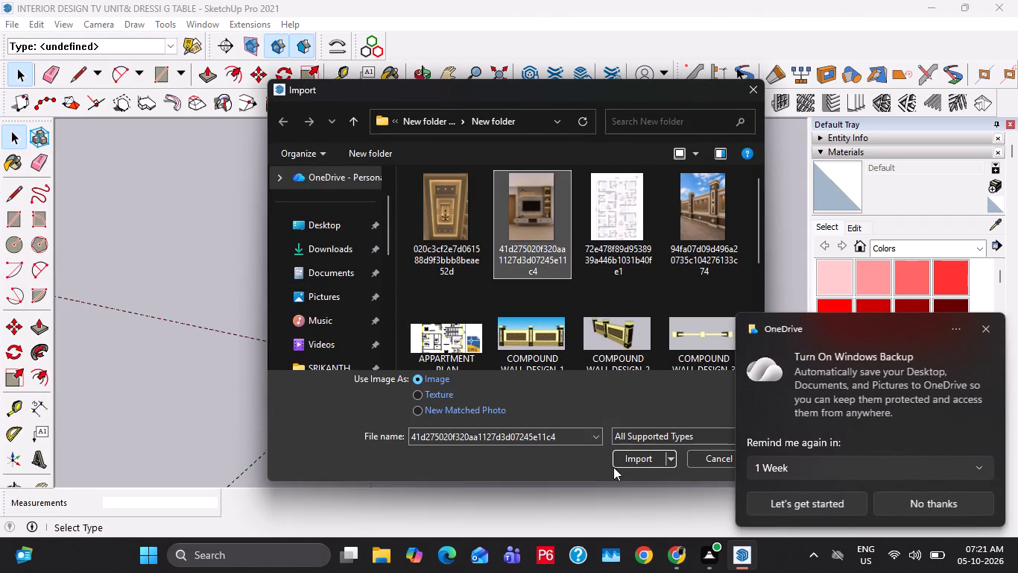
{"action": "left_click", "coordinate": [629, 456]}
{"action": "middle_click_drag", "start_coordinate": [440, 386], "coordinate": [593, 381]}
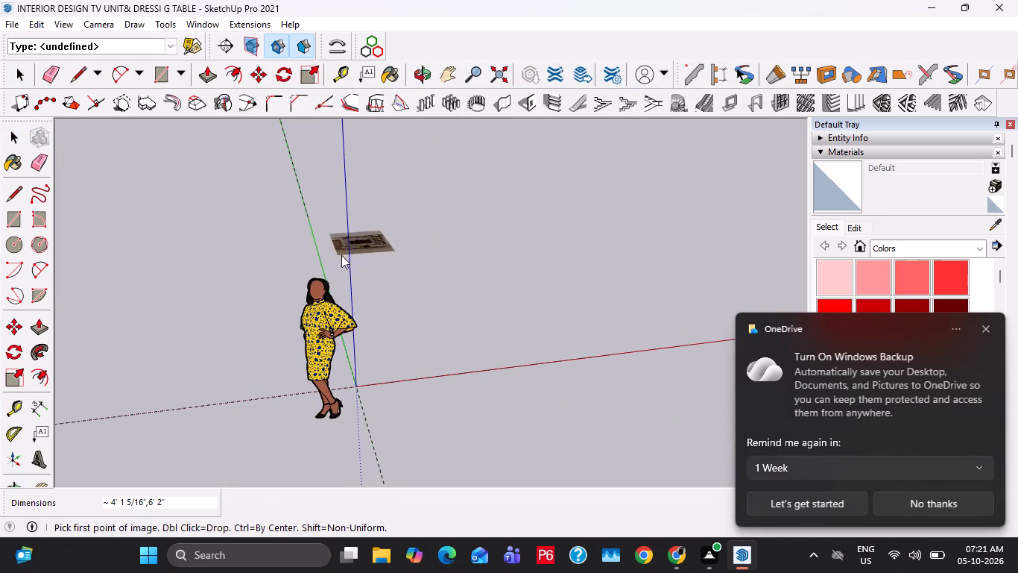
{"action": "middle_click_drag", "start_coordinate": [347, 225], "coordinate": [324, 105]}
{"action": "left_click", "coordinate": [358, 386]}
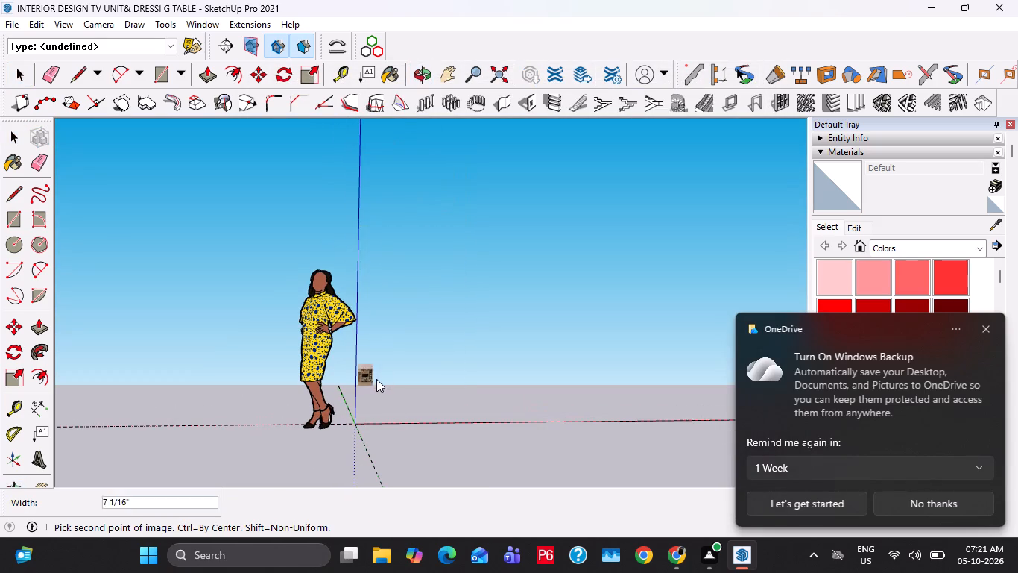
{"action": "left_click", "coordinate": [445, 334]}
{"action": "middle_click_drag", "start_coordinate": [418, 370], "coordinate": [336, 442]}
{"action": "key", "text": "space"}
{"action": "scroll", "coordinate": [421, 381], "scroll_direction": "up", "scroll_amount": 2}
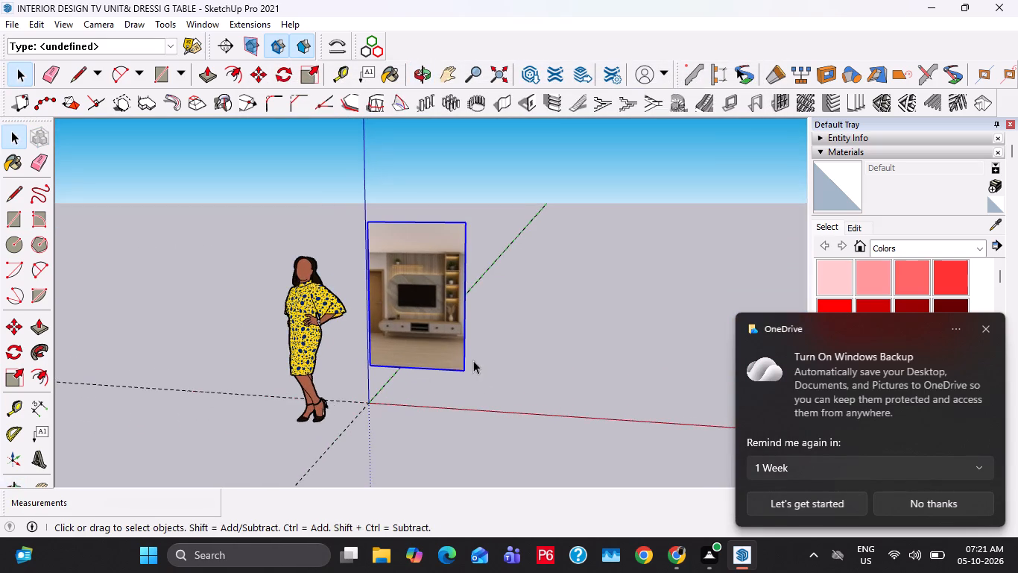
Place a guide parallel to the green axis, offset about 4' 8" along the red axis past the reference image.
{"action": "middle_click_drag", "start_coordinate": [473, 360], "coordinate": [422, 383]}
{"action": "key", "text": "t"}
{"action": "left_click", "coordinate": [501, 294]}
{"action": "left_click", "coordinate": [546, 351]}
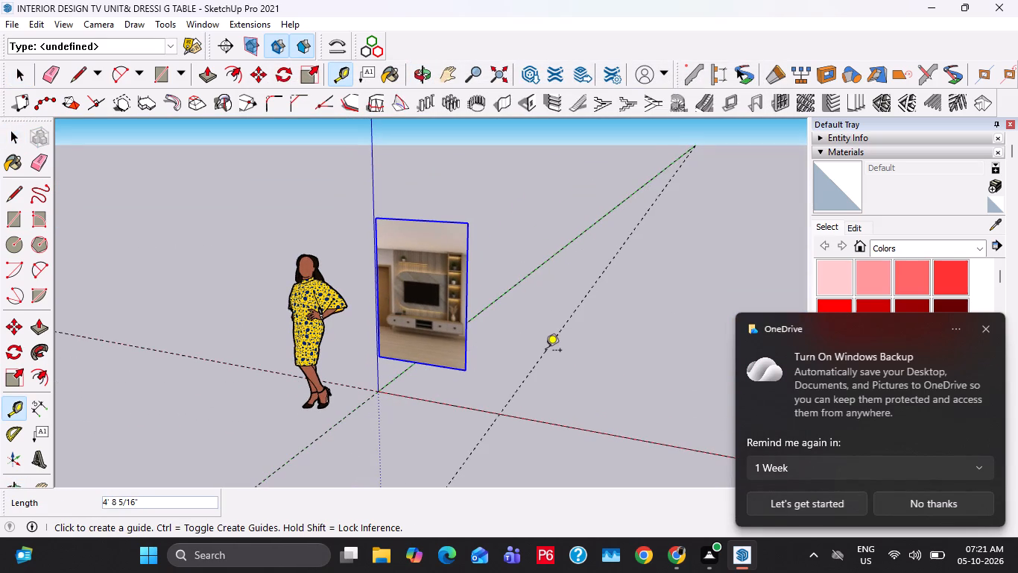
Add a second parallel guide 10' farther along the red axis to mark the wall's length.
{"action": "scroll", "coordinate": [434, 369], "scroll_direction": "up", "scroll_amount": 3}
{"action": "left_click", "coordinate": [541, 399]}
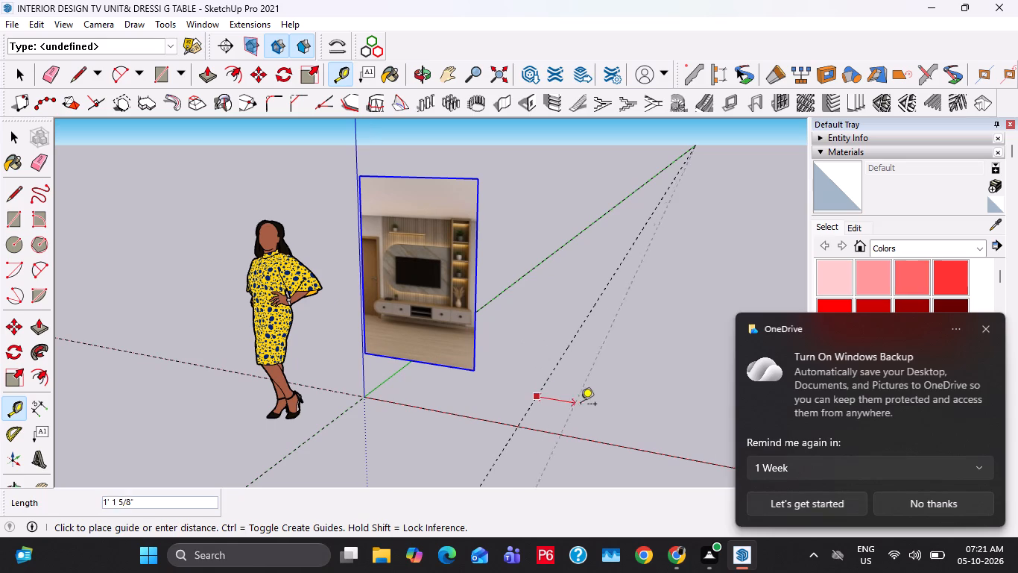
{"action": "key", "text": "1"}
{"action": "type", "text": "0'"}
{"action": "key", "text": "Return"}
{"action": "scroll", "coordinate": [447, 354], "scroll_direction": "down", "scroll_amount": 4}
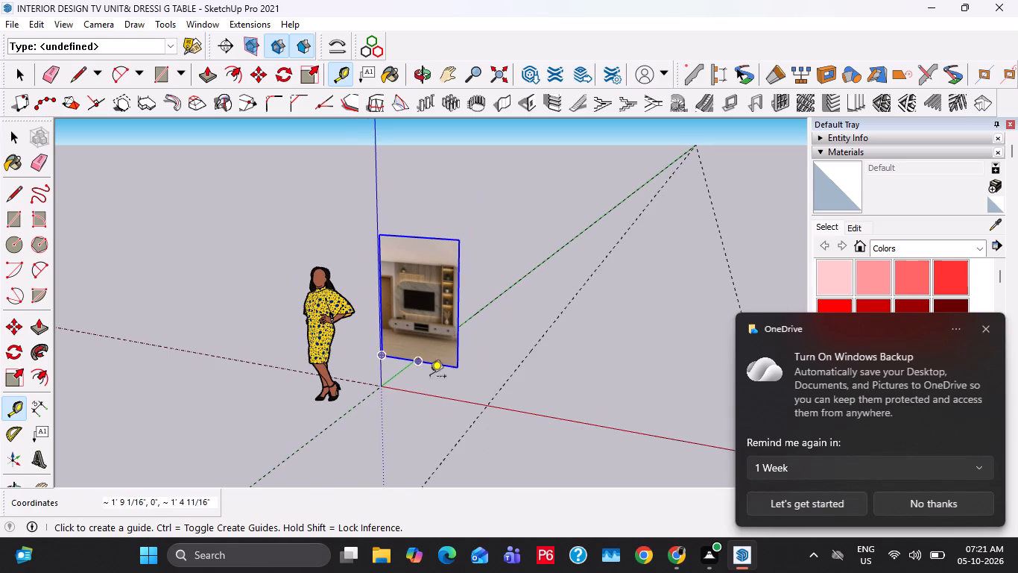
{"action": "middle_click_drag", "start_coordinate": [595, 419], "coordinate": [484, 414], "text": "shift"}
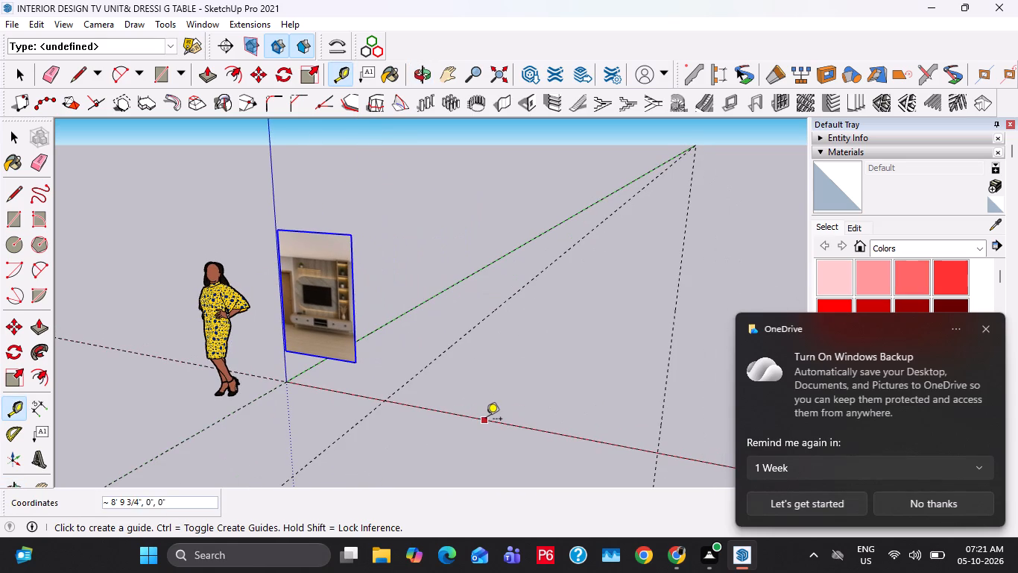
{"action": "key", "text": "space"}
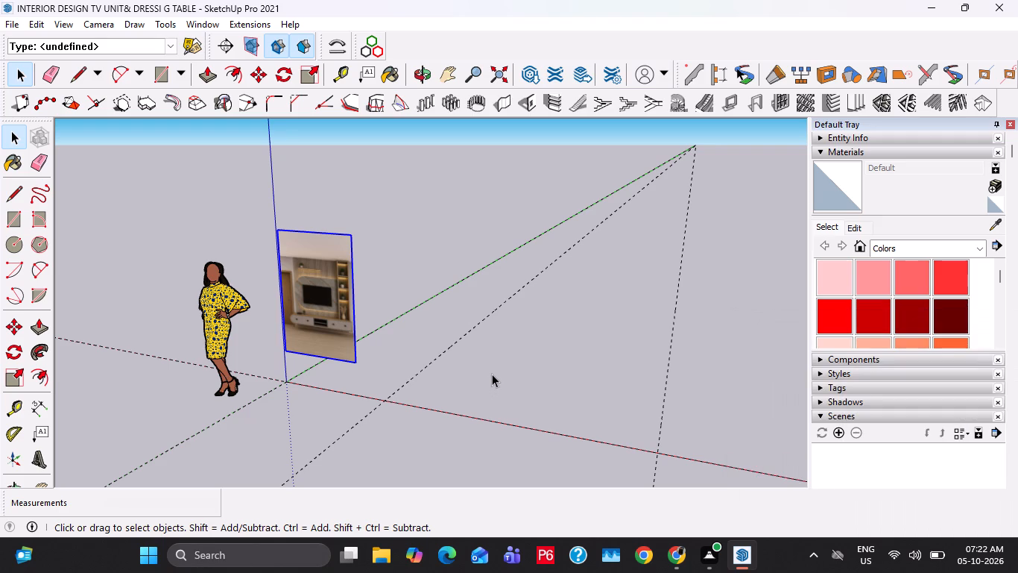
Add a guide parallel to the red axis, offset 9" along the green axis for the wall's thickness.
{"action": "scroll", "coordinate": [411, 394], "scroll_direction": "up", "scroll_amount": 3}
{"action": "middle_click_drag", "start_coordinate": [420, 396], "coordinate": [445, 402]}
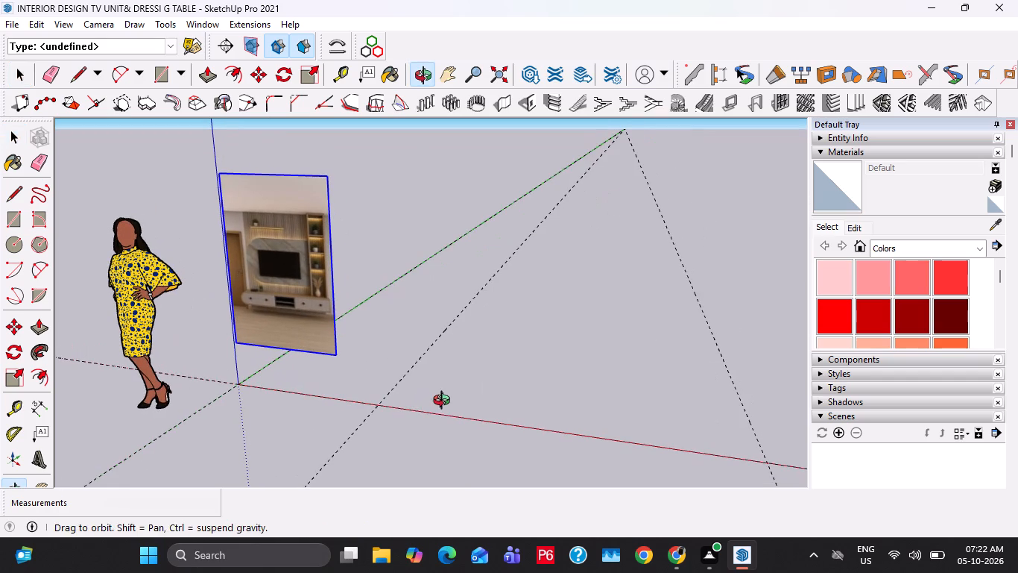
{"action": "middle_click_drag", "start_coordinate": [445, 402], "coordinate": [446, 403]}
{"action": "middle_click_drag", "start_coordinate": [452, 413], "coordinate": [487, 424]}
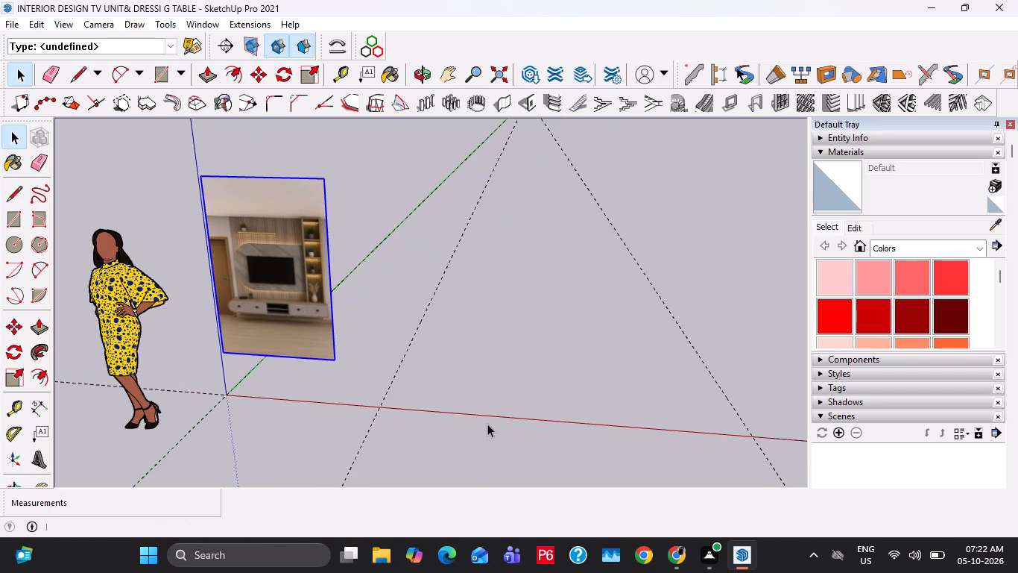
{"action": "key", "text": "t"}
{"action": "left_click_drag", "start_coordinate": [487, 419], "coordinate": [487, 409]}
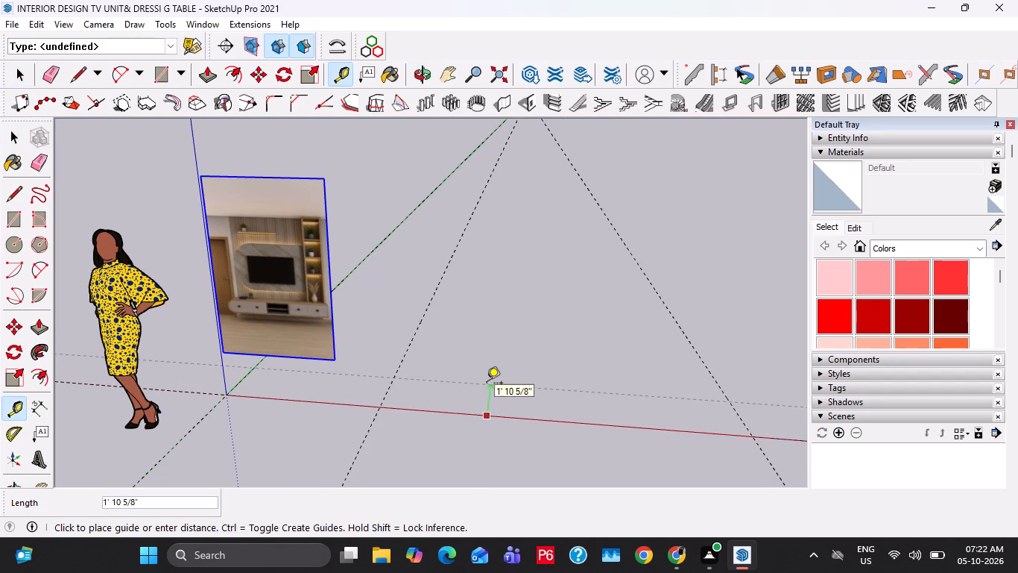
{"action": "middle_click_drag", "start_coordinate": [492, 395], "coordinate": [479, 435]}
{"action": "type", "text": "9\""}
{"action": "key", "text": "Return"}
{"action": "key", "text": "space"}
Draw the wall's base rectangle between the guide intersections and extrude it 10' upward with Push/Pull.
{"action": "key", "text": "r"}
{"action": "left_click", "coordinate": [395, 375]}
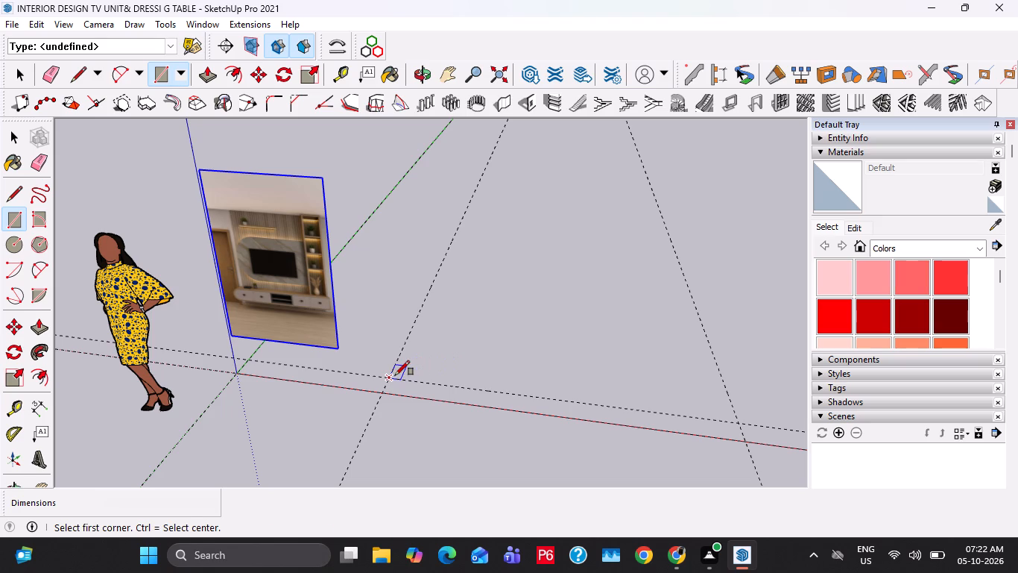
{"action": "left_click", "coordinate": [745, 442]}
{"action": "key", "text": "space"}
{"action": "key", "text": "p"}
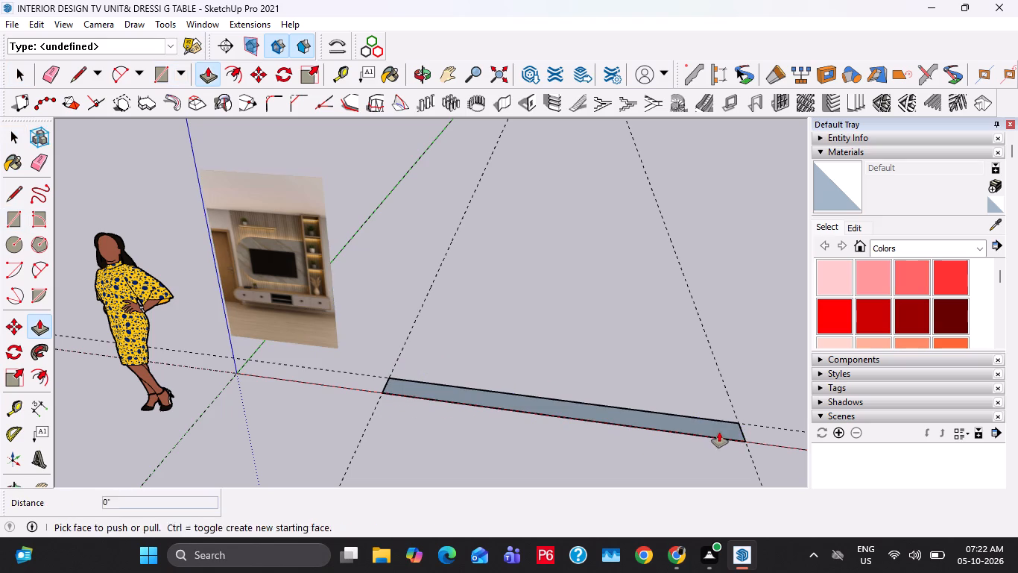
{"action": "left_click", "coordinate": [719, 432]}
{"action": "type", "text": "10'"}
{"action": "key", "text": "Return"}
{"action": "key", "text": "space"}
Select all the geometry of the wall and make it a group.
{"action": "triple_click", "coordinate": [575, 346]}
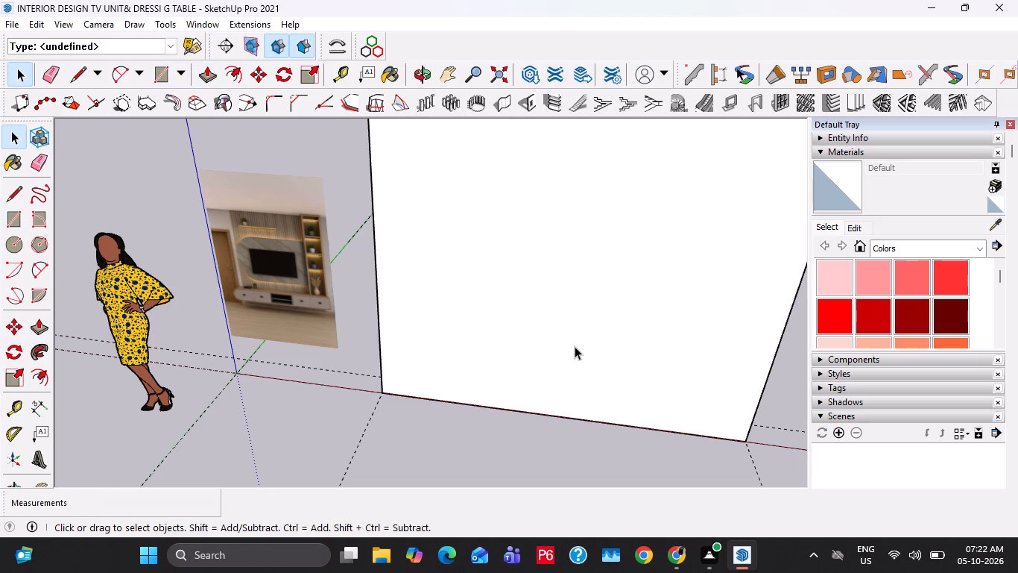
{"action": "right_click", "coordinate": [575, 346]}
{"action": "left_click", "coordinate": [667, 207]}
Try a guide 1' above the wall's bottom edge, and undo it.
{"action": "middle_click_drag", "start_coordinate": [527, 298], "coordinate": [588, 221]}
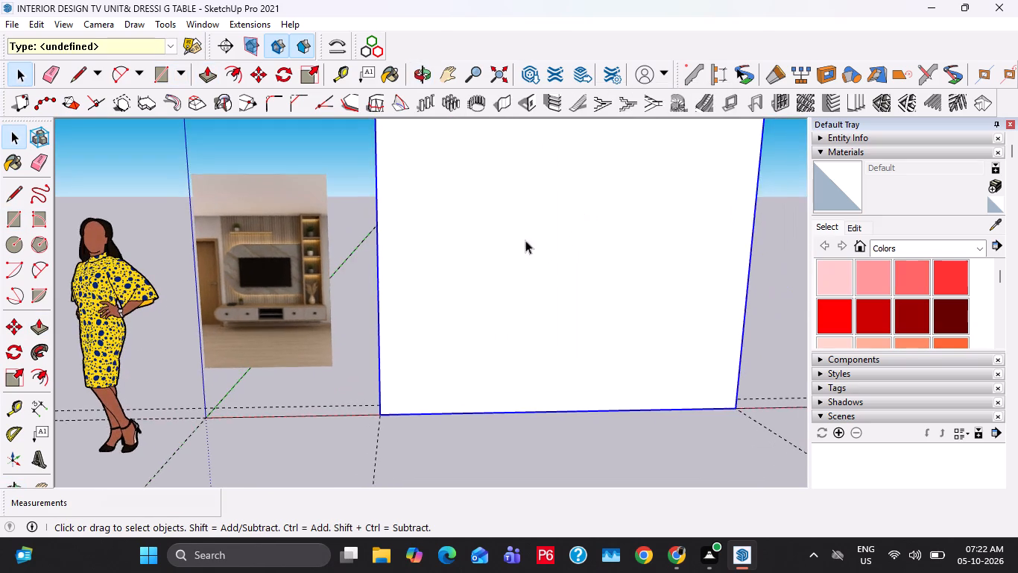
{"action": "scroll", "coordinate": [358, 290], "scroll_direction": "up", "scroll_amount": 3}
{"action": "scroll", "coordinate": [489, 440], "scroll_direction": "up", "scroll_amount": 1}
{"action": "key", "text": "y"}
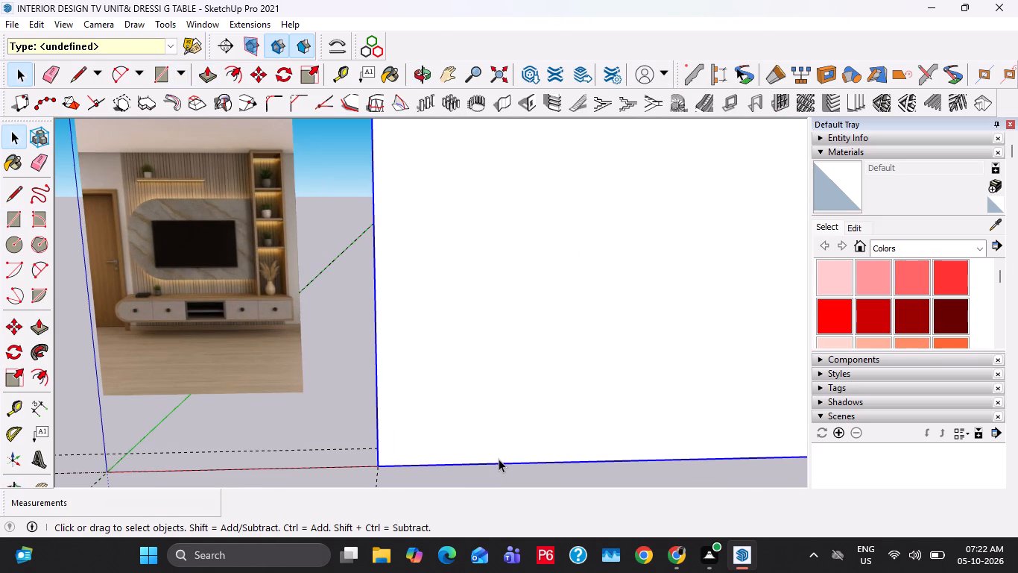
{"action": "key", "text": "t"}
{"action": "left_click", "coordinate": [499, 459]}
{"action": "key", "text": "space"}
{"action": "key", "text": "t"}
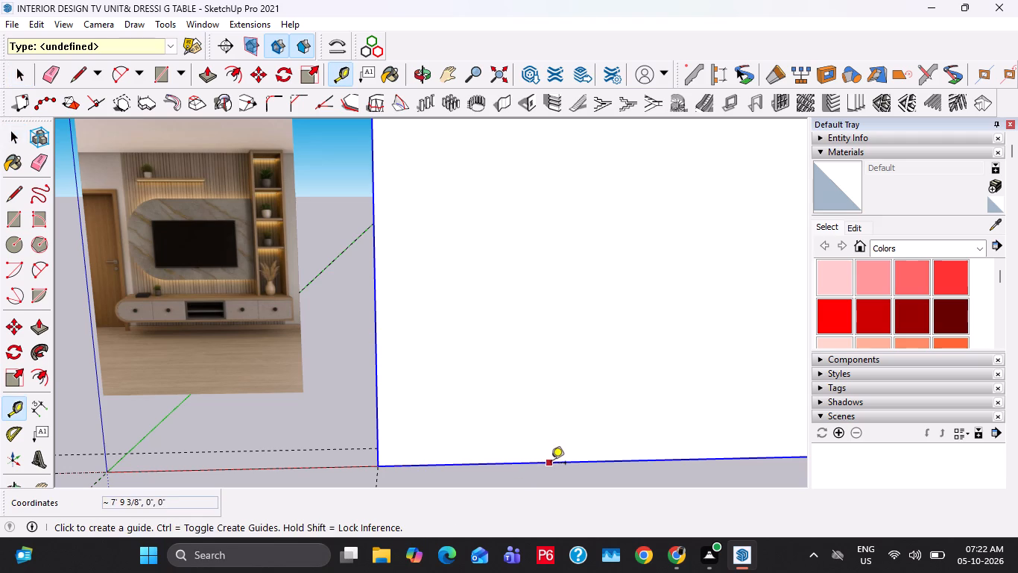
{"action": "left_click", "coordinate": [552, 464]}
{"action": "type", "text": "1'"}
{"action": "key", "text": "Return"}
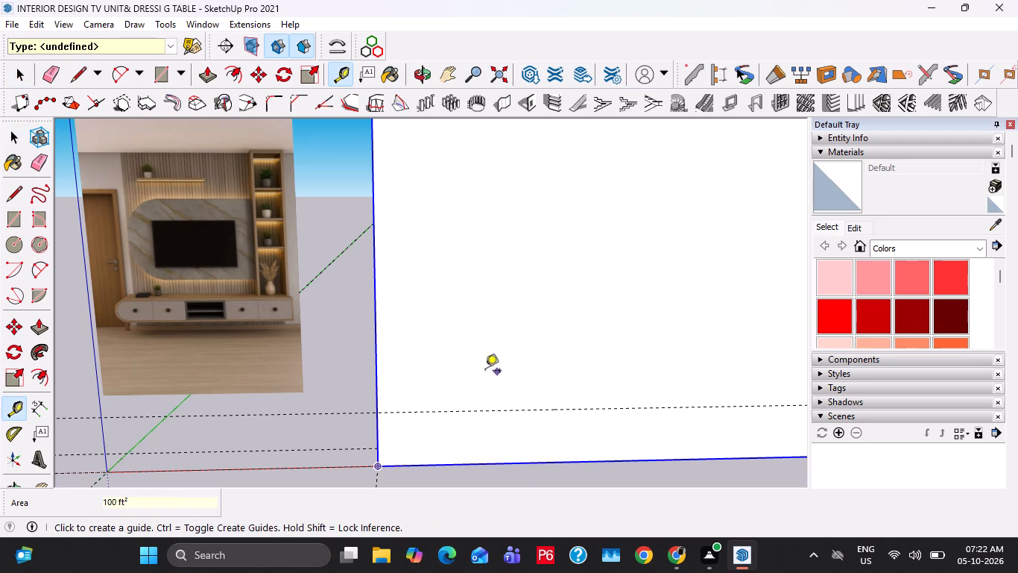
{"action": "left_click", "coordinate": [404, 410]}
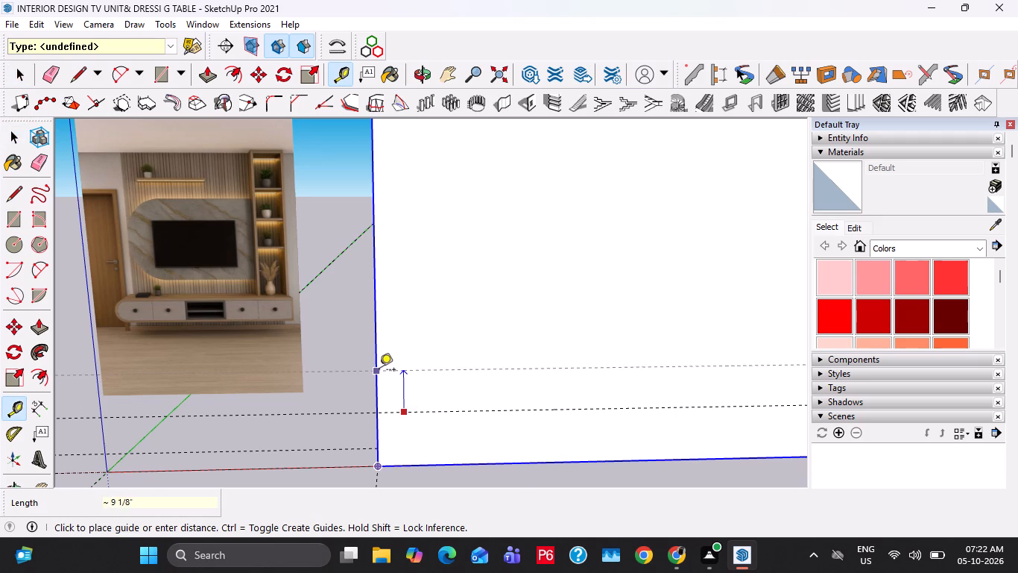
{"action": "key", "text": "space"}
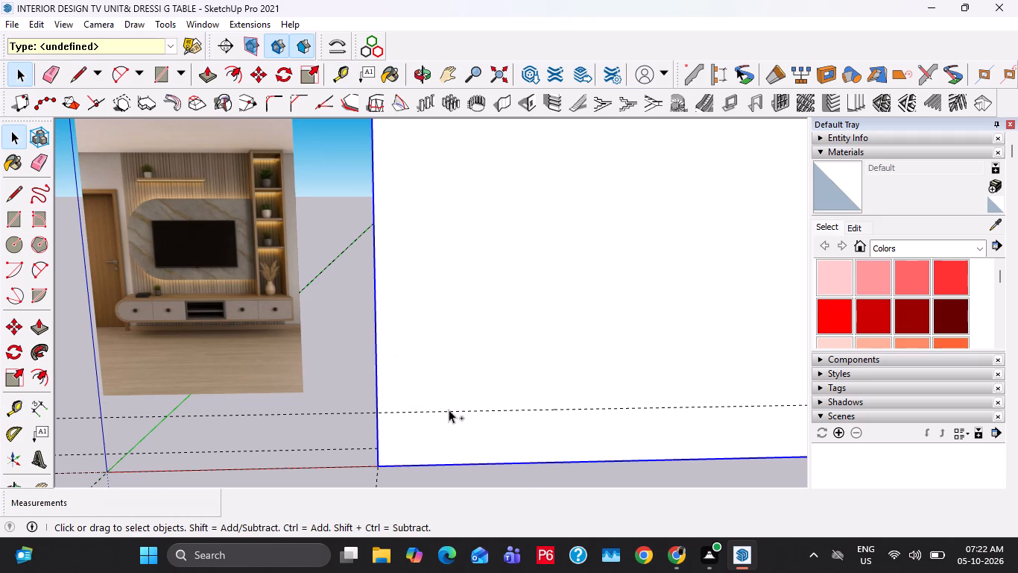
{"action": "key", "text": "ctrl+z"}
Place a guide 9" above the wall's bottom edge on its front face.
{"action": "key", "text": "y"}
{"action": "key", "text": "t"}
{"action": "left_click", "coordinate": [472, 463]}
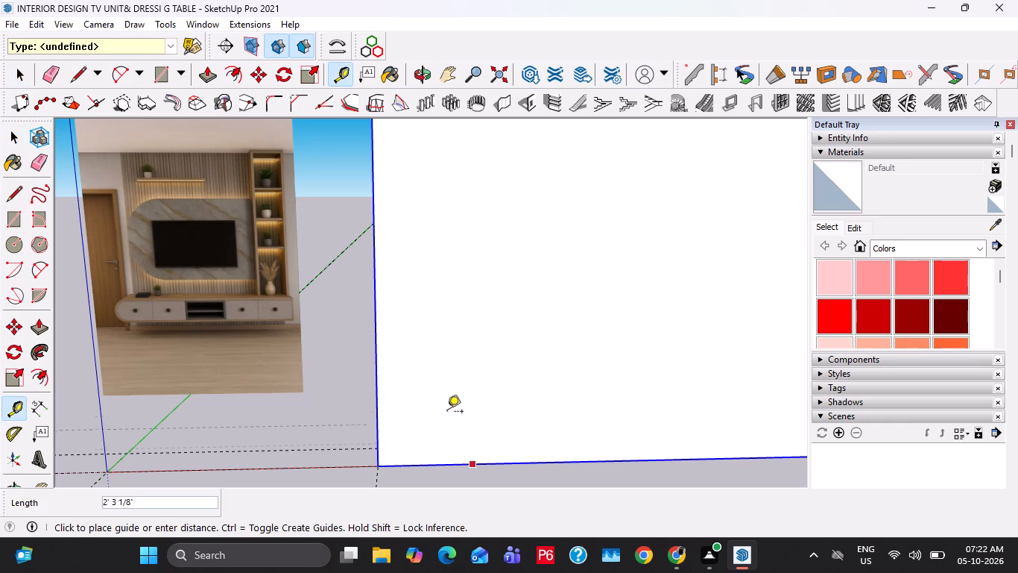
{"action": "key", "text": "1"}
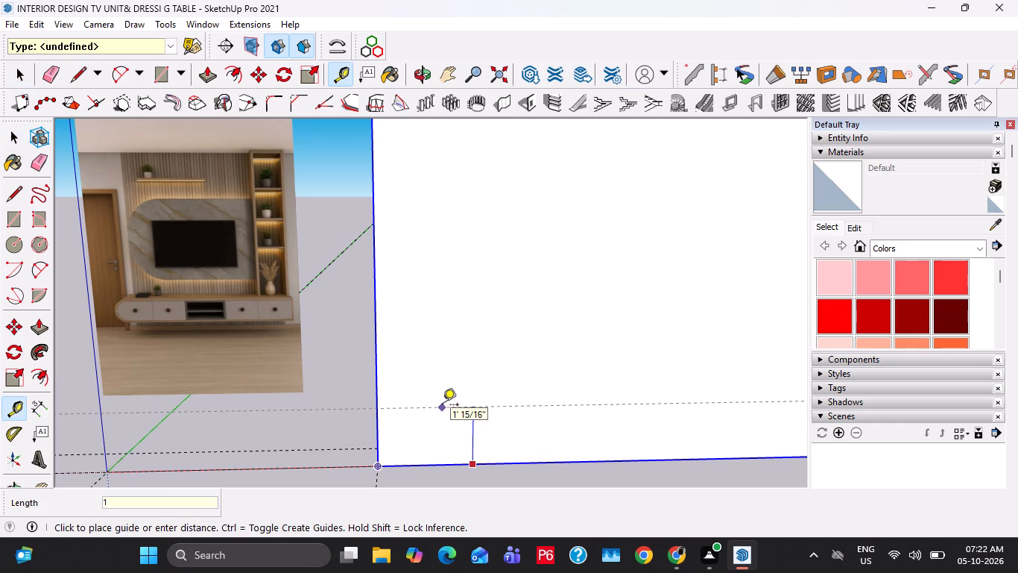
{"action": "key", "text": "BackSpace"}
{"action": "key", "text": "9"}
{"action": "key", "text": "Return"}
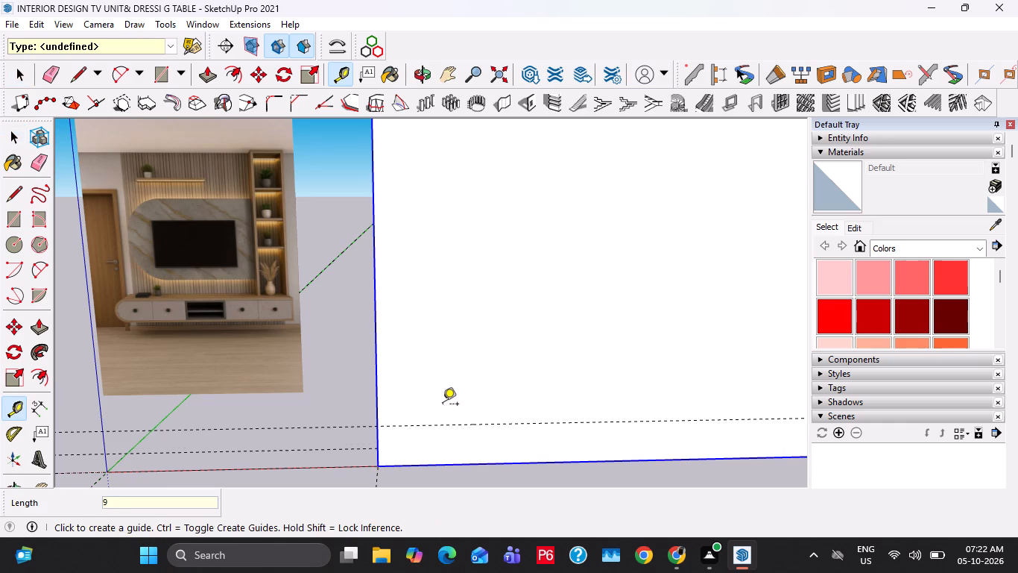
Place a second horizontal guide on the wall's front face, 1'5" above the 9" guide.
{"action": "left_click", "coordinate": [454, 427]}
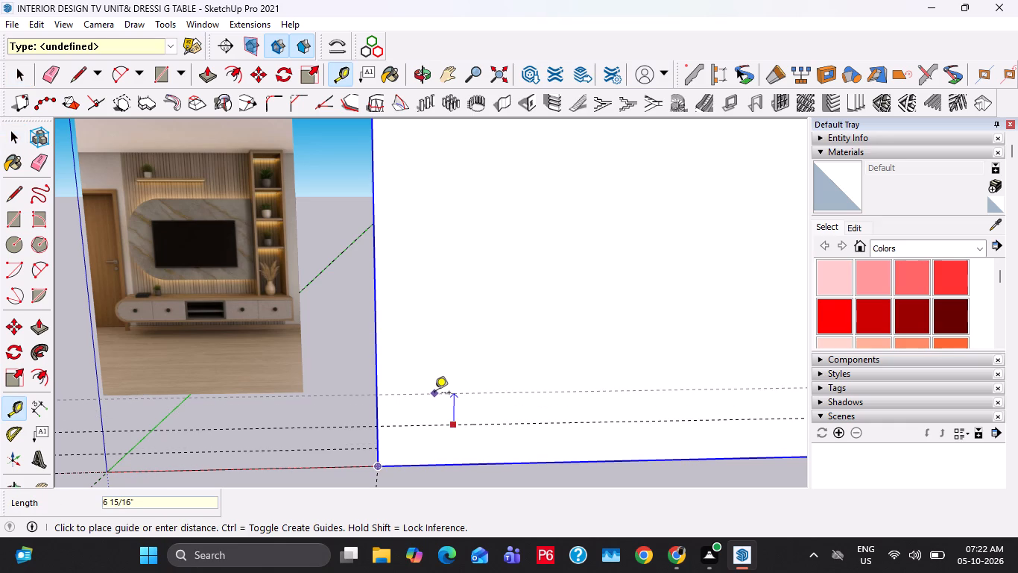
{"action": "type", "text": "1'"}
{"action": "type", "text": "5\""}
{"action": "key", "text": "Return"}
Draw a 1'5" by 10' rectangle across the wall's full width between the two horizontal guides.
{"action": "key", "text": "space"}
{"action": "key", "text": "r"}
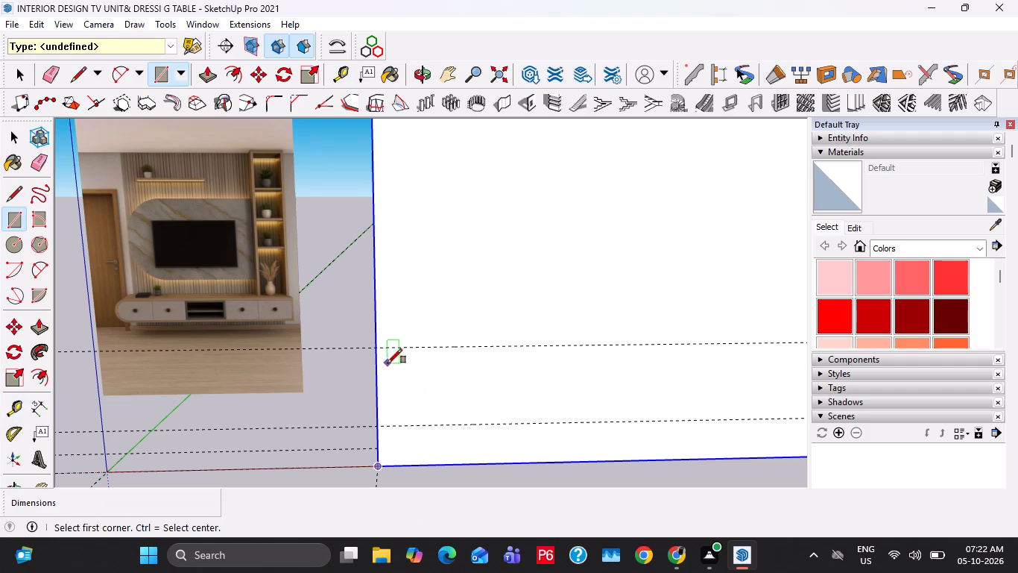
{"action": "left_click", "coordinate": [376, 347]}
{"action": "scroll", "coordinate": [496, 419], "scroll_direction": "down", "scroll_amount": 1}
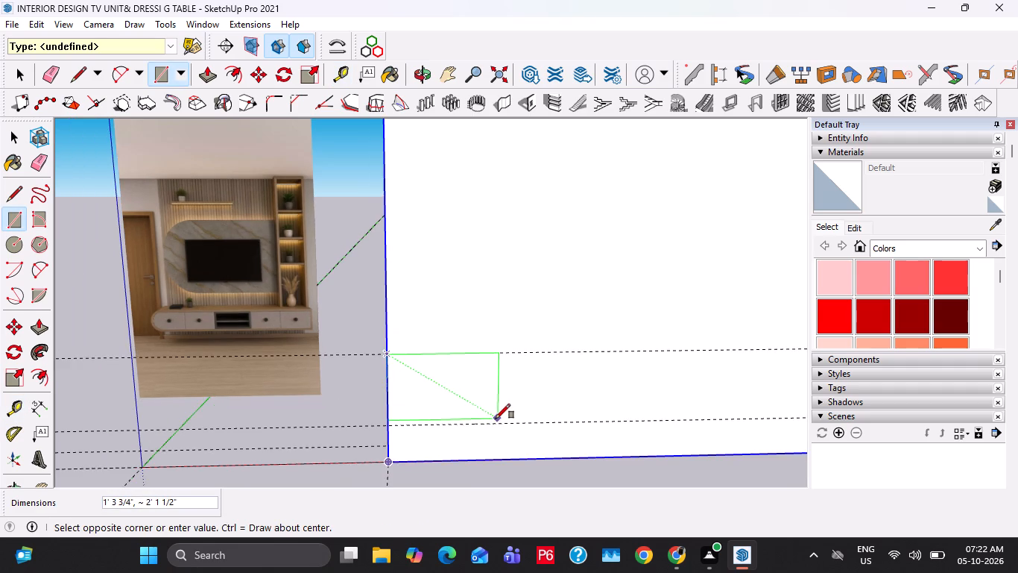
{"action": "middle_click_drag", "start_coordinate": [496, 419], "coordinate": [283, 410], "text": "shift"}
{"action": "scroll", "coordinate": [572, 422], "scroll_direction": "down", "scroll_amount": 1, "text": "shift"}
{"action": "left_click", "coordinate": [668, 408]}
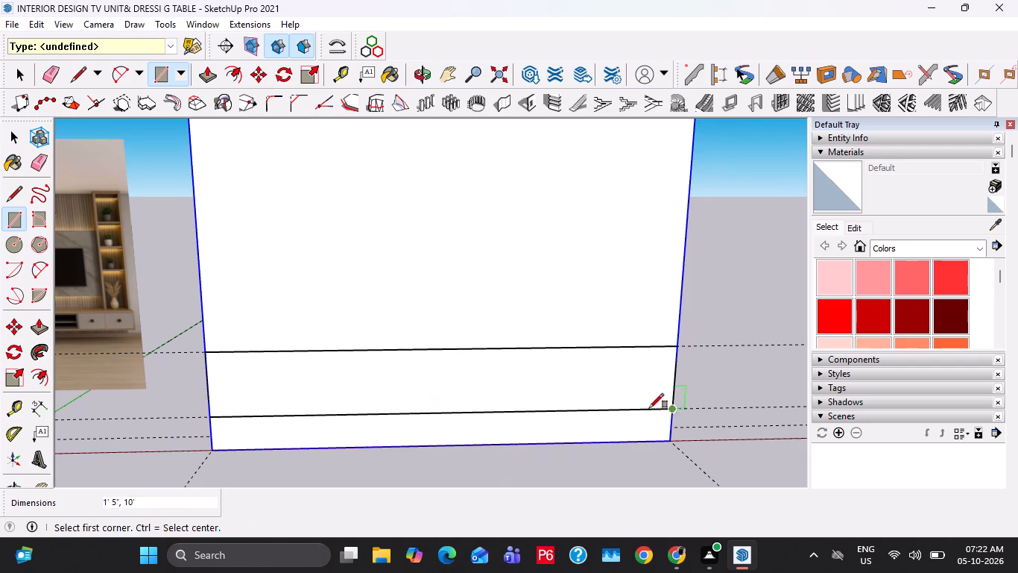
{"action": "key", "text": "space"}
Place a vertical guide 7" in from the left edge of the wall's front face.
{"action": "scroll", "coordinate": [223, 354], "scroll_direction": "up", "scroll_amount": 2}
{"action": "middle_click_drag", "start_coordinate": [248, 382], "coordinate": [444, 395]}
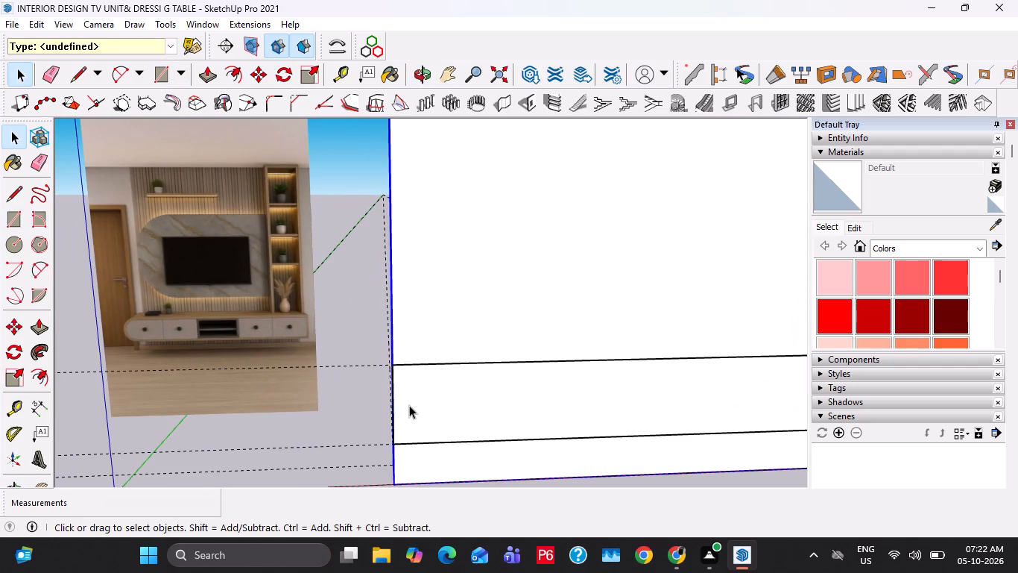
{"action": "key", "text": "t"}
{"action": "left_click", "coordinate": [396, 401]}
{"action": "key", "text": "7"}
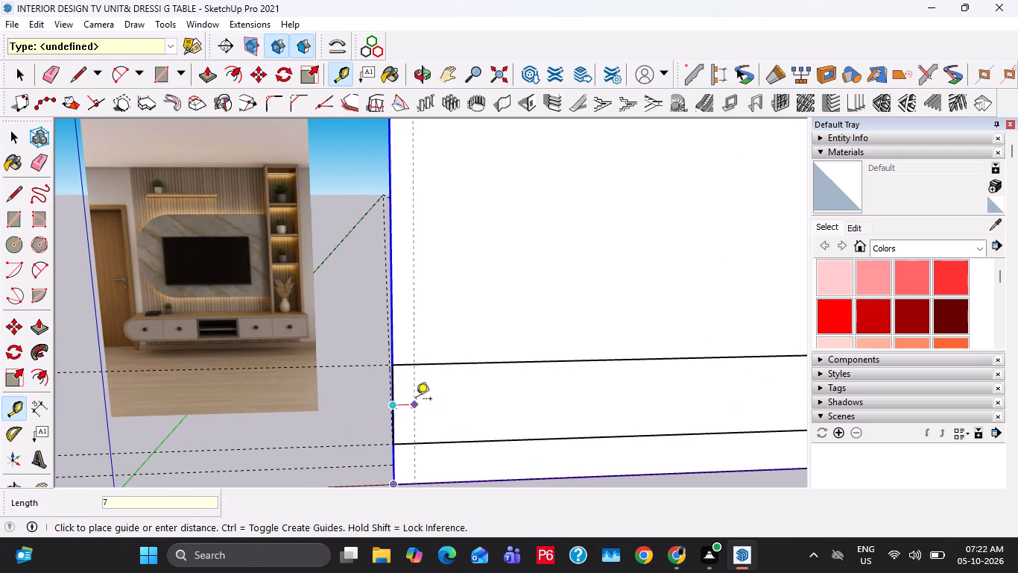
{"action": "key", "text": "shift+quotedbl"}
{"action": "key", "text": "Return"}
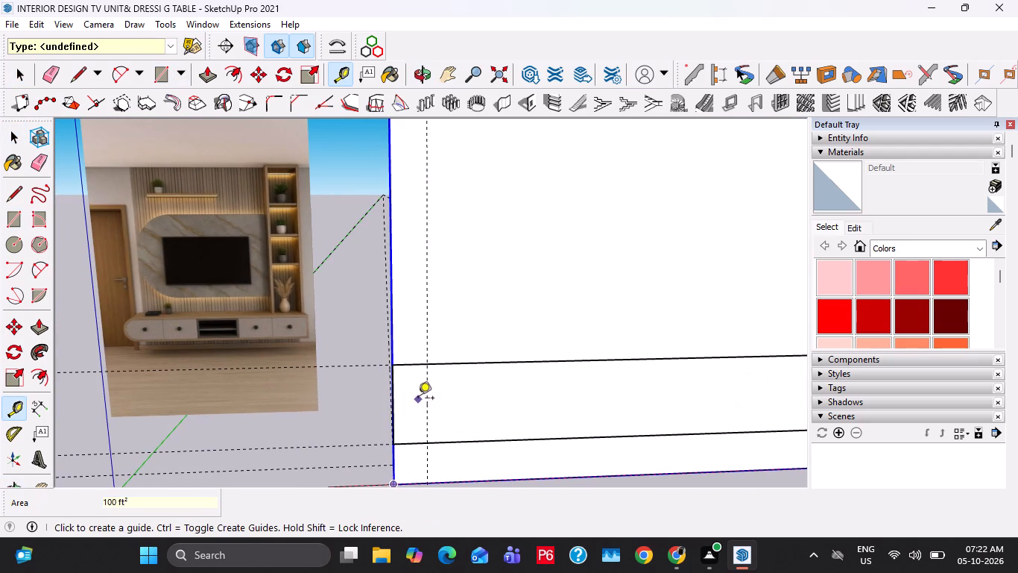
Draw an arc between the rectangle's upper and lower edges at the 7" guide, bulging out to the wall's left edge.
{"action": "key", "text": "a"}
{"action": "left_click", "coordinate": [426, 366]}
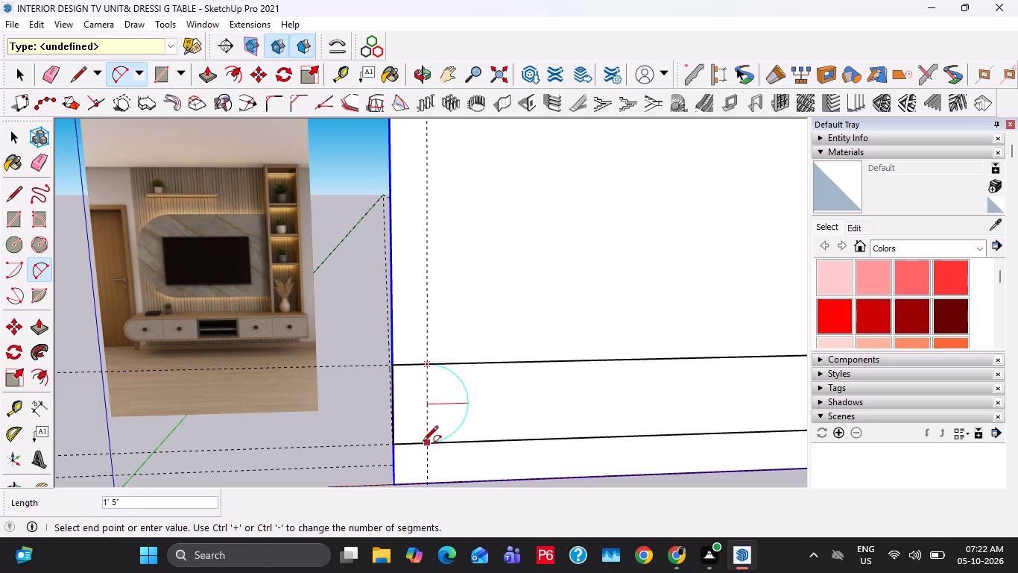
{"action": "left_click", "coordinate": [423, 442]}
{"action": "left_click", "coordinate": [391, 407]}
{"action": "key", "text": "space"}
Erase the leftover rectangle edges outside the arc to leave a rounded left end.
{"action": "scroll", "coordinate": [403, 436], "scroll_direction": "up", "scroll_amount": 3}
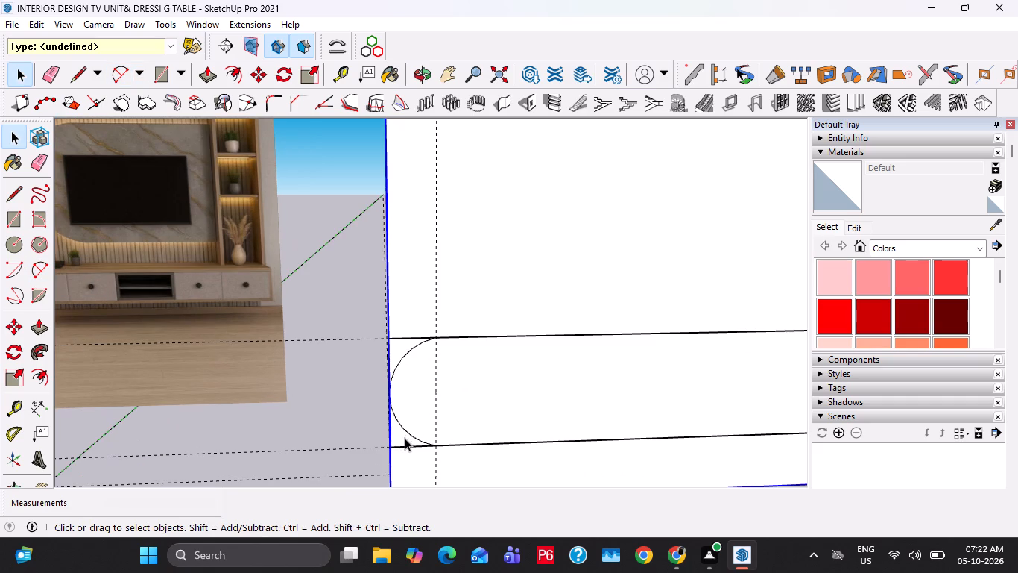
{"action": "key", "text": "e"}
{"action": "left_click_drag", "start_coordinate": [405, 439], "coordinate": [405, 447]}
{"action": "left_click_drag", "start_coordinate": [401, 342], "coordinate": [402, 330]}
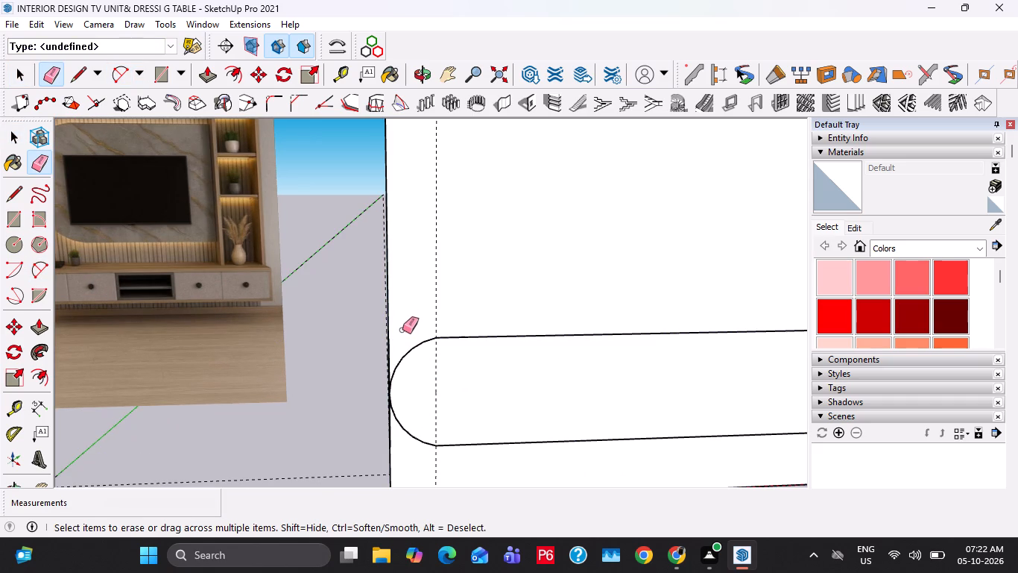
{"action": "key", "text": "space"}
Extrude the rounded cabinet face 1' out from the wall with Push/Pull.
{"action": "left_click", "coordinate": [434, 374]}
{"action": "scroll", "coordinate": [420, 363], "scroll_direction": "down", "scroll_amount": 6}
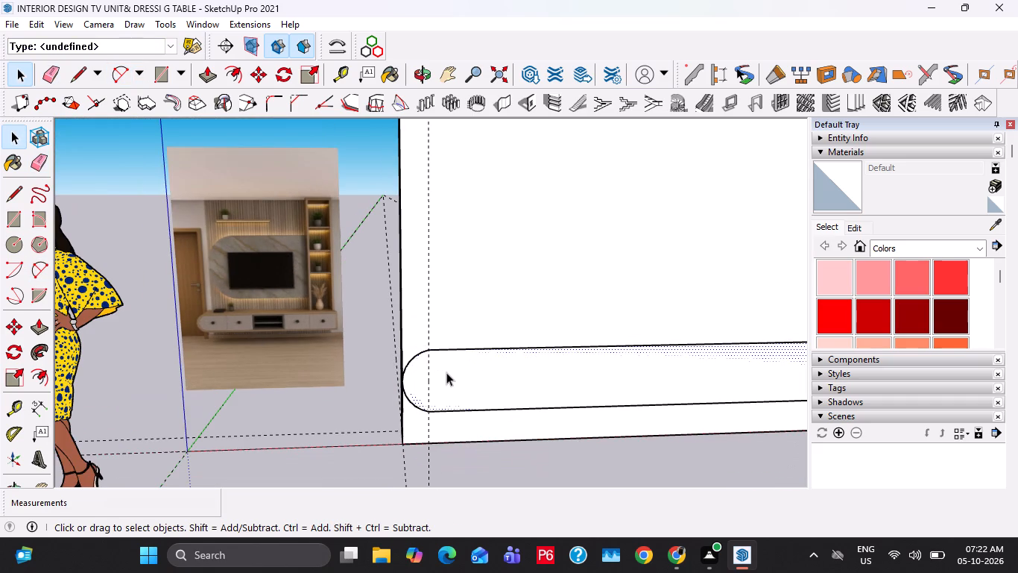
{"action": "key", "text": "p"}
{"action": "left_click", "coordinate": [447, 372]}
{"action": "type", "text": "1'"}
{"action": "key", "text": "Return"}
{"action": "key", "text": "space"}
Place a vertical guide through the ends of the arc on the cabinet's front face.
{"action": "scroll", "coordinate": [434, 392], "scroll_direction": "up", "scroll_amount": 3}
{"action": "middle_click_drag", "start_coordinate": [432, 392], "coordinate": [409, 285]}
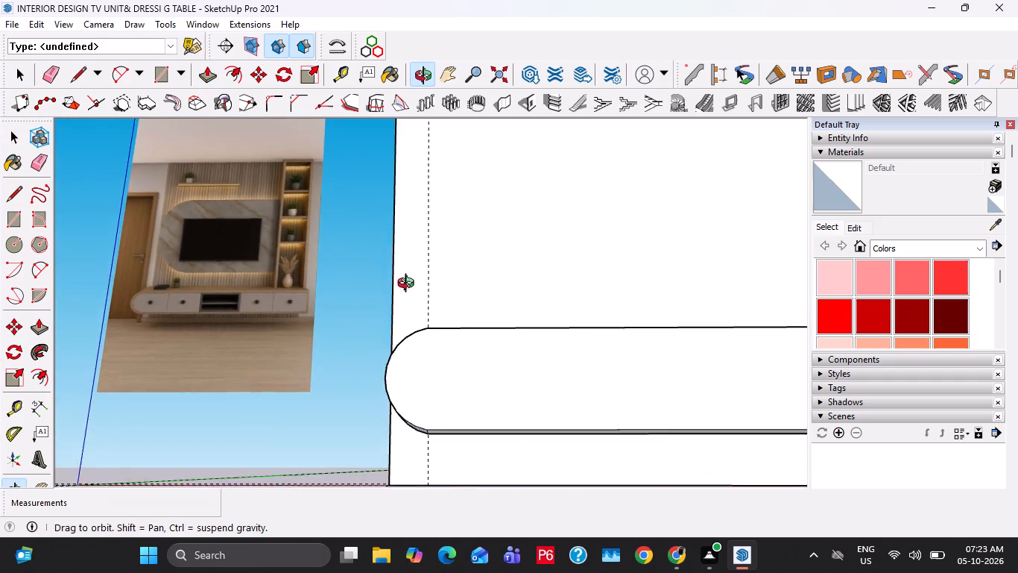
{"action": "middle_click_drag", "start_coordinate": [409, 285], "coordinate": [408, 310]}
{"action": "middle_click_drag", "start_coordinate": [437, 384], "coordinate": [476, 432]}
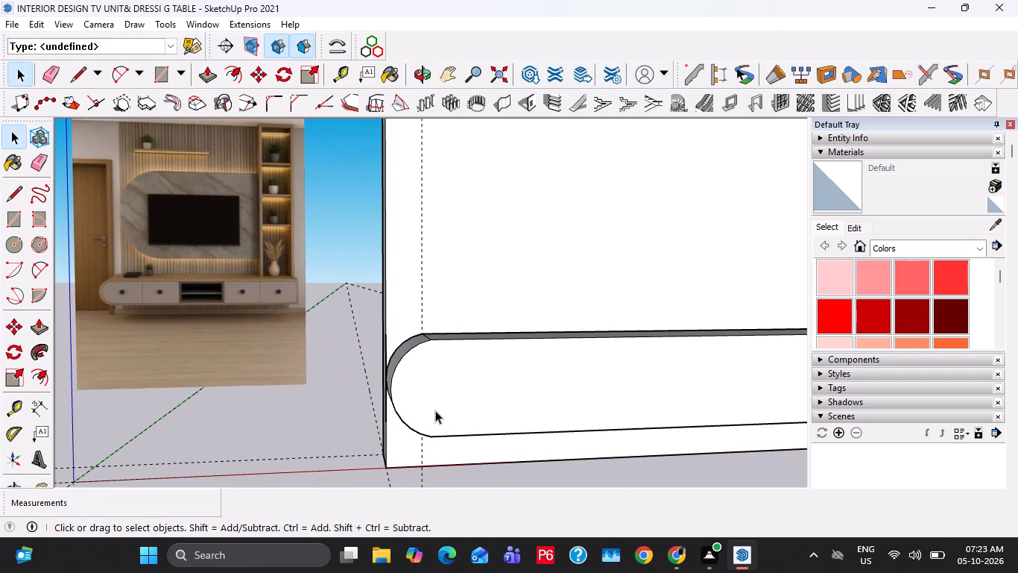
{"action": "middle_click_drag", "start_coordinate": [455, 400], "coordinate": [419, 412], "text": "shift"}
{"action": "middle_click_drag", "start_coordinate": [431, 412], "coordinate": [404, 407]}
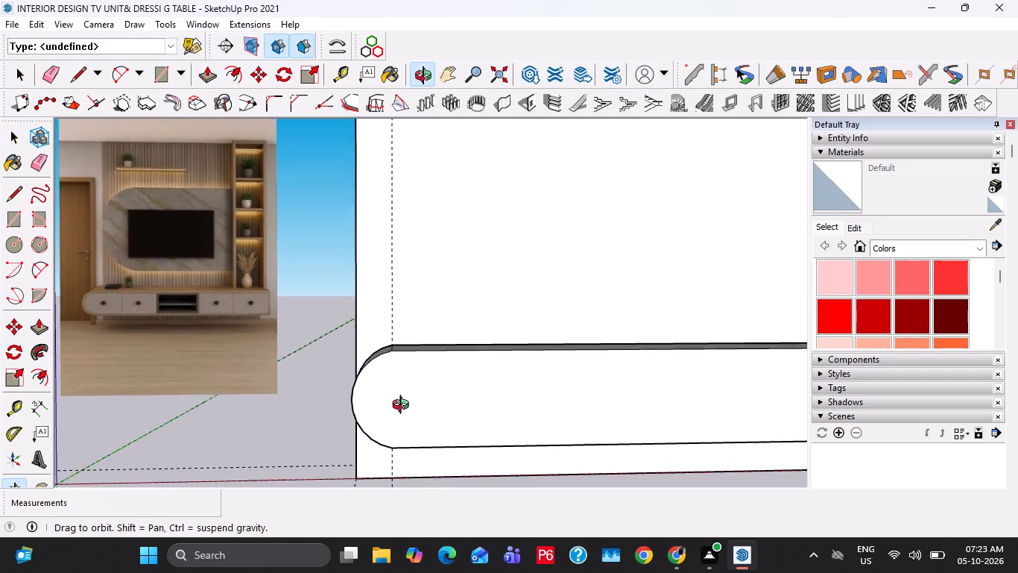
{"action": "middle_click_drag", "start_coordinate": [404, 407], "coordinate": [396, 403]}
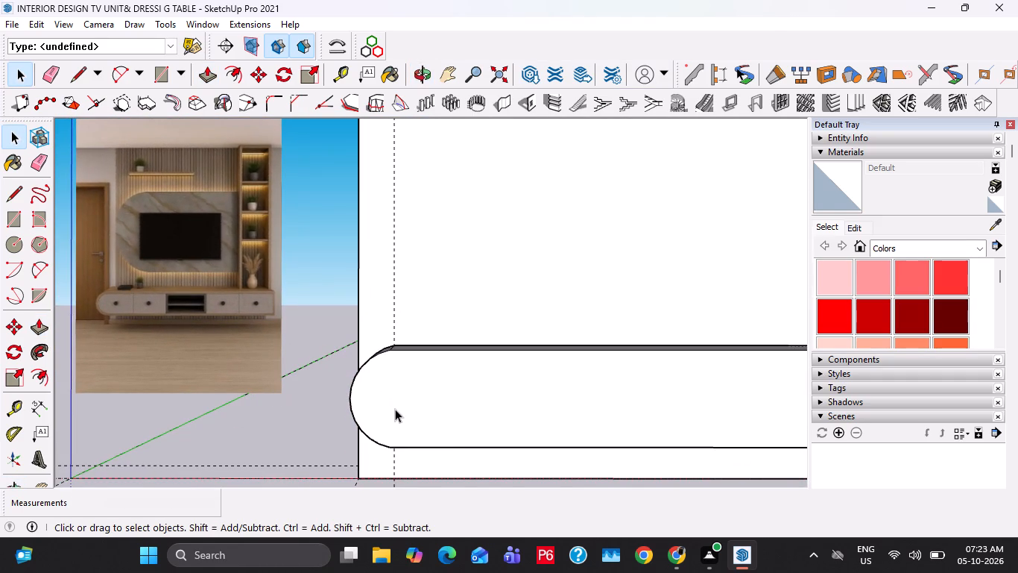
{"action": "double_click", "coordinate": [399, 404]}
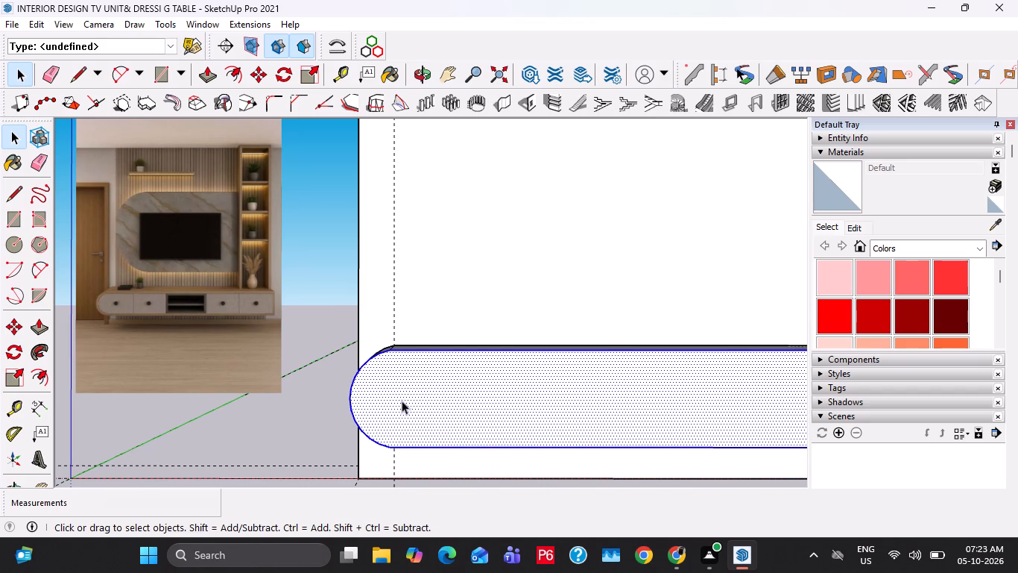
{"action": "key", "text": "t"}
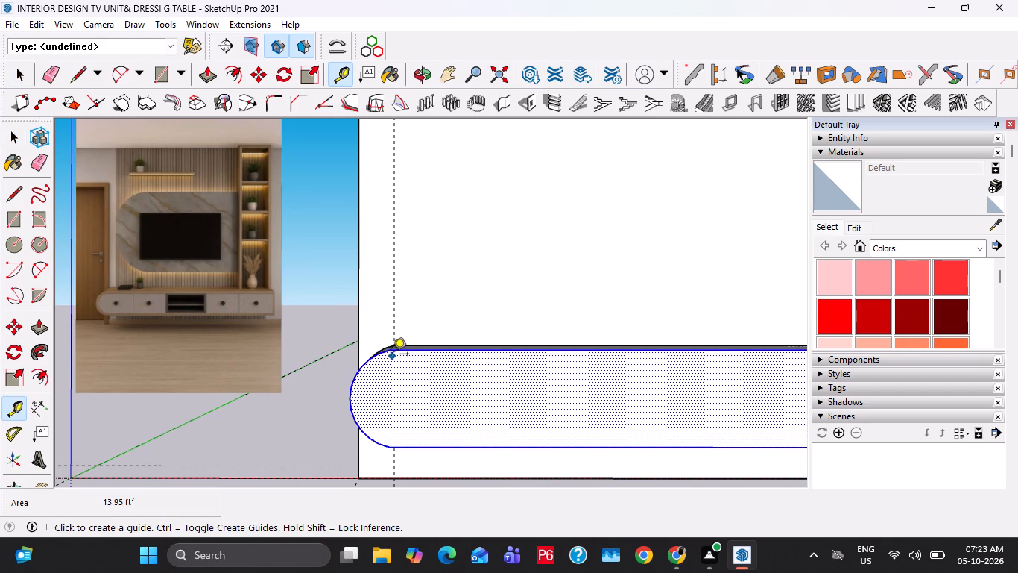
{"action": "key", "text": "space"}
{"action": "type", "text": "L"}
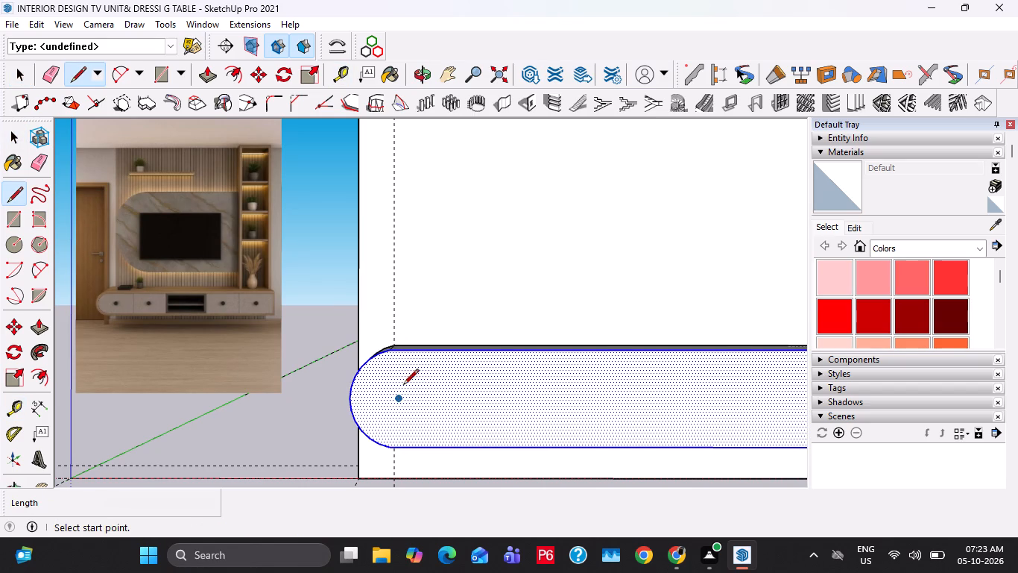
{"action": "key", "text": "space"}
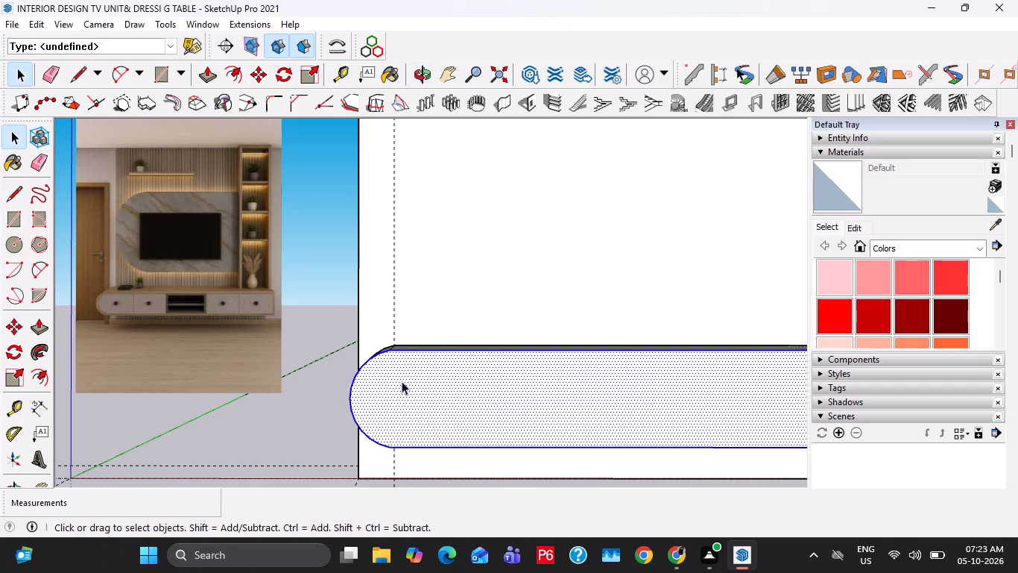
{"action": "key", "text": "t"}
{"action": "left_click_drag", "start_coordinate": [392, 348], "coordinate": [403, 401]}
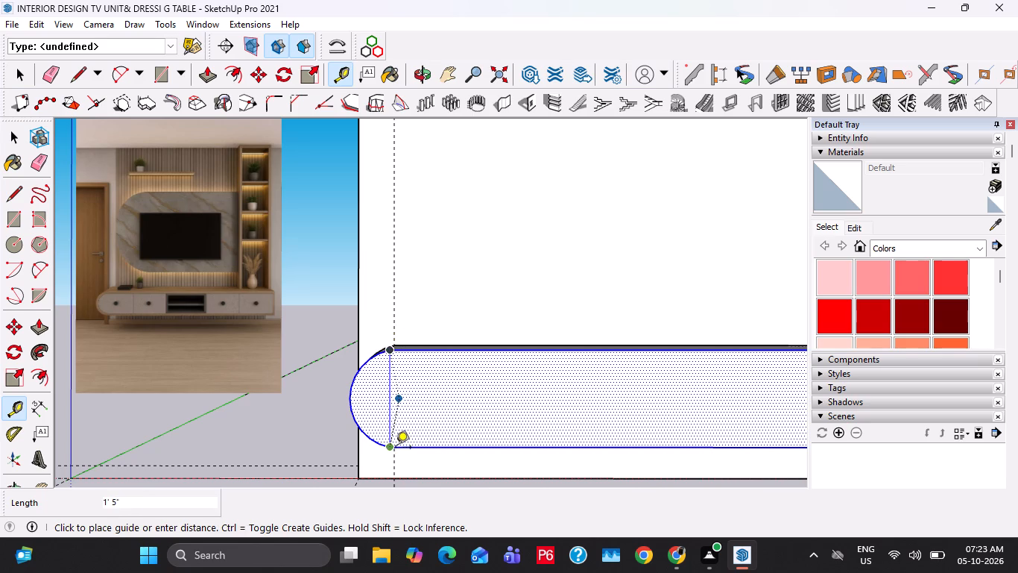
{"action": "left_click", "coordinate": [396, 448]}
{"action": "key", "text": "space"}
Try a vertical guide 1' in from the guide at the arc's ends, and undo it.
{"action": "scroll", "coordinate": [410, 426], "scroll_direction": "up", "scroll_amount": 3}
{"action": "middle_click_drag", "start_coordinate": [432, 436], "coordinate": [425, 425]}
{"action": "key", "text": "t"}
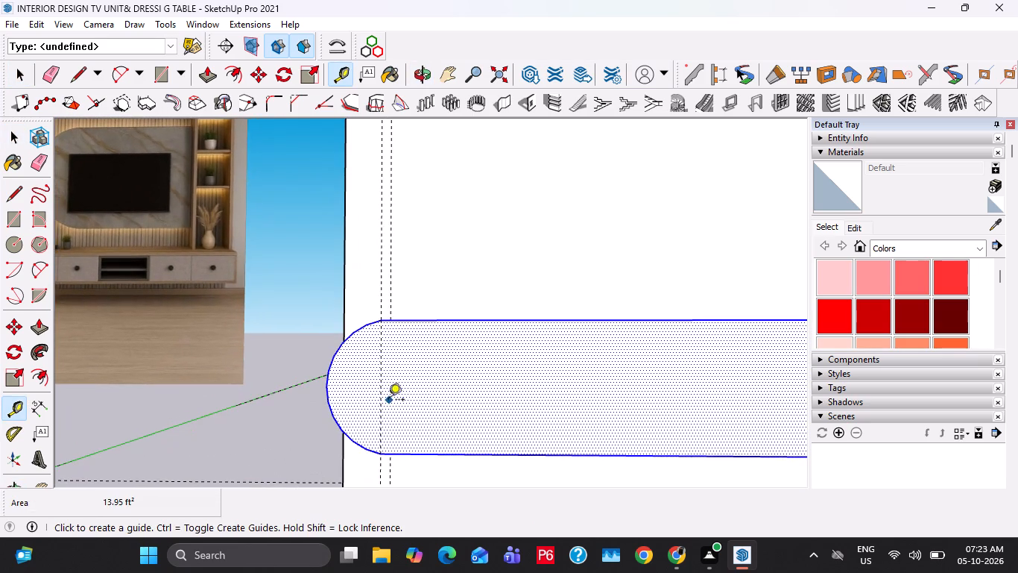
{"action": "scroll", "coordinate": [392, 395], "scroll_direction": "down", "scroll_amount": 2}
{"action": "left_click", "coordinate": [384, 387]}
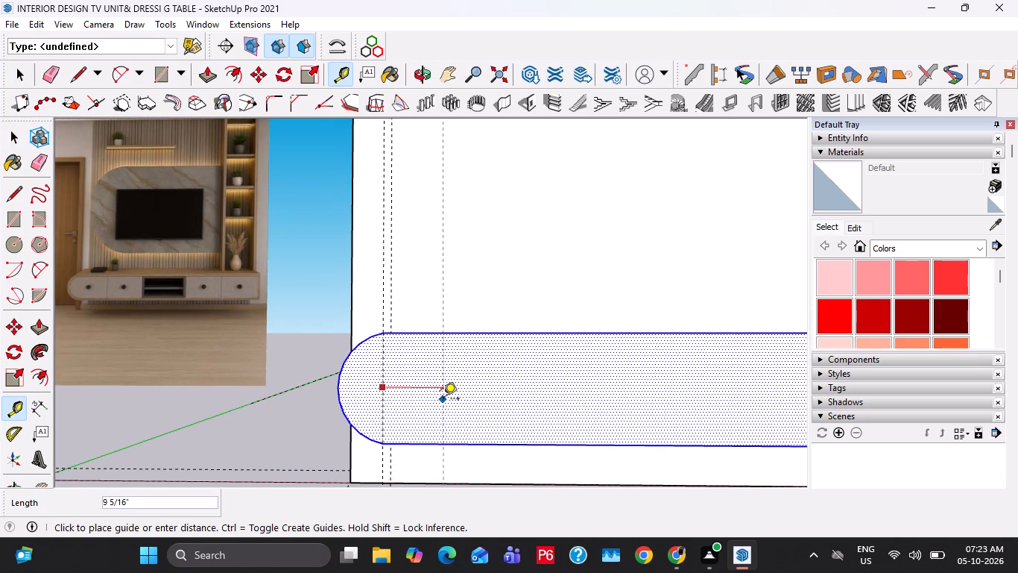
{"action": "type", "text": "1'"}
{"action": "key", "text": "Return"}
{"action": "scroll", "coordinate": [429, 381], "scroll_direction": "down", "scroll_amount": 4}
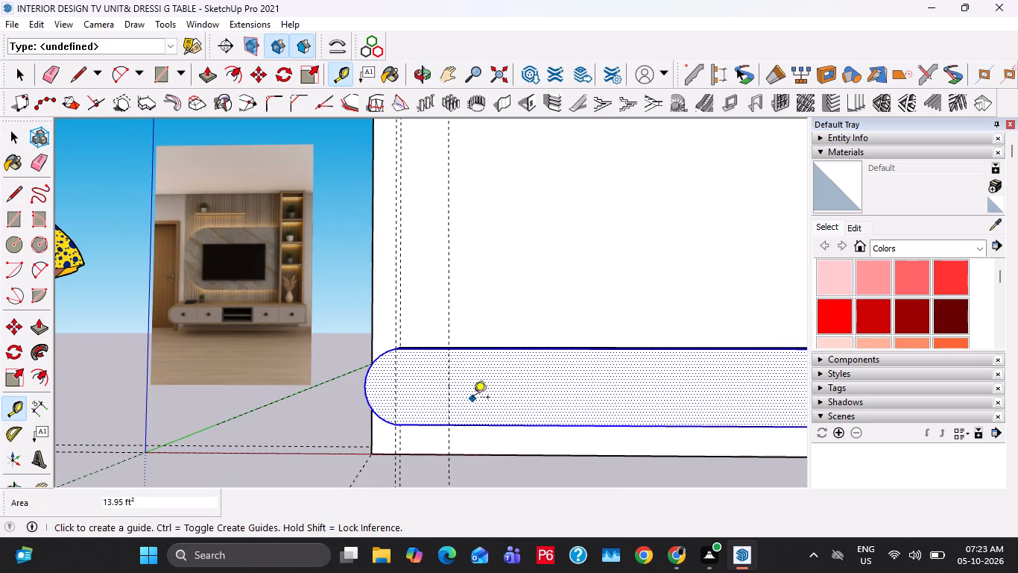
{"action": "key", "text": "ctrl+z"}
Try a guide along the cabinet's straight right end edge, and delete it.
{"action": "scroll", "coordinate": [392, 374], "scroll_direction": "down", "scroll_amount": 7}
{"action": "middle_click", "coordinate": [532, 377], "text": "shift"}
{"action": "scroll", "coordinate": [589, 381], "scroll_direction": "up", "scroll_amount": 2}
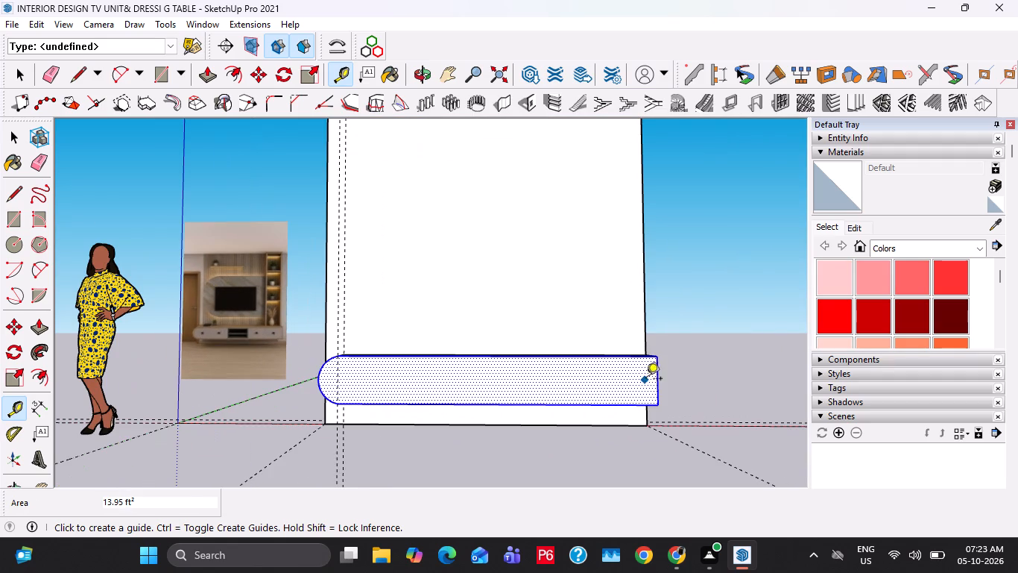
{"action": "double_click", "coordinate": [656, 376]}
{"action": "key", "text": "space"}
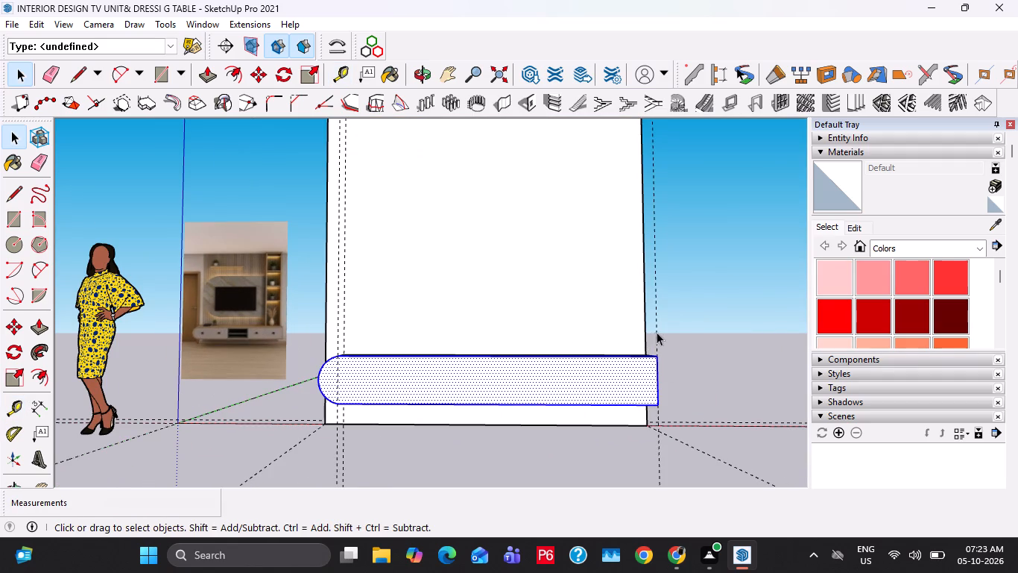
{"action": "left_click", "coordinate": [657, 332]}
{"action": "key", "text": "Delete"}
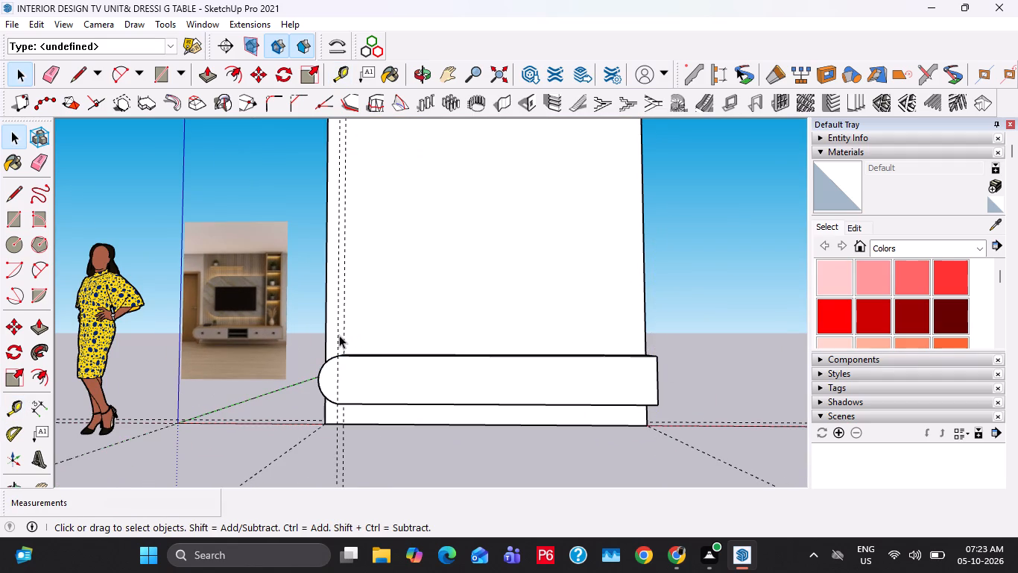
Place a vertical guide along the straight right end edge of the cabinet's front face.
{"action": "key", "text": "t"}
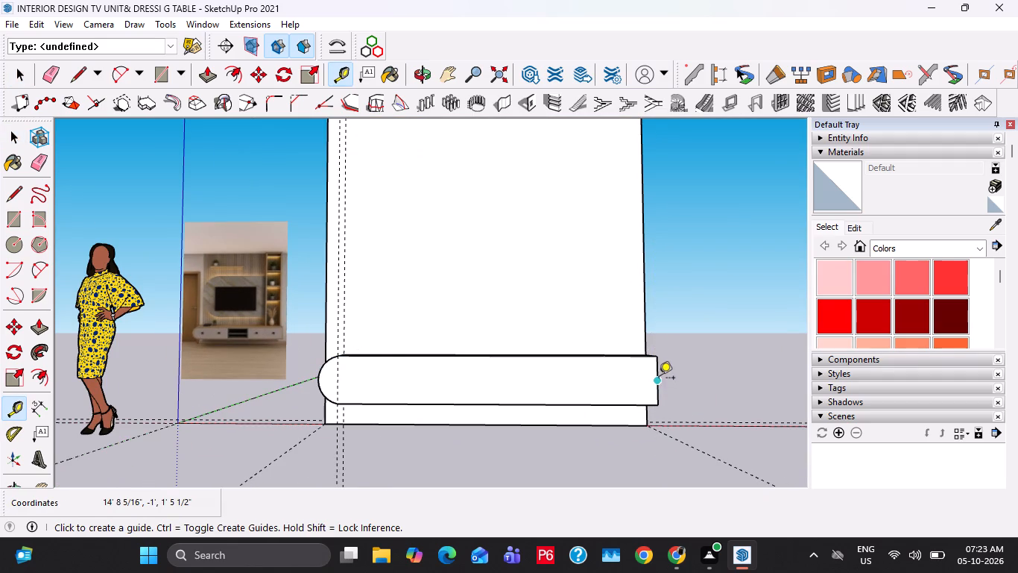
{"action": "double_click", "coordinate": [659, 379]}
{"action": "key", "text": "space"}
Copy the right-end guide to the tip of the cabinet's rounded end and divide the span into 5 equal parts.
{"action": "left_click", "coordinate": [655, 322]}
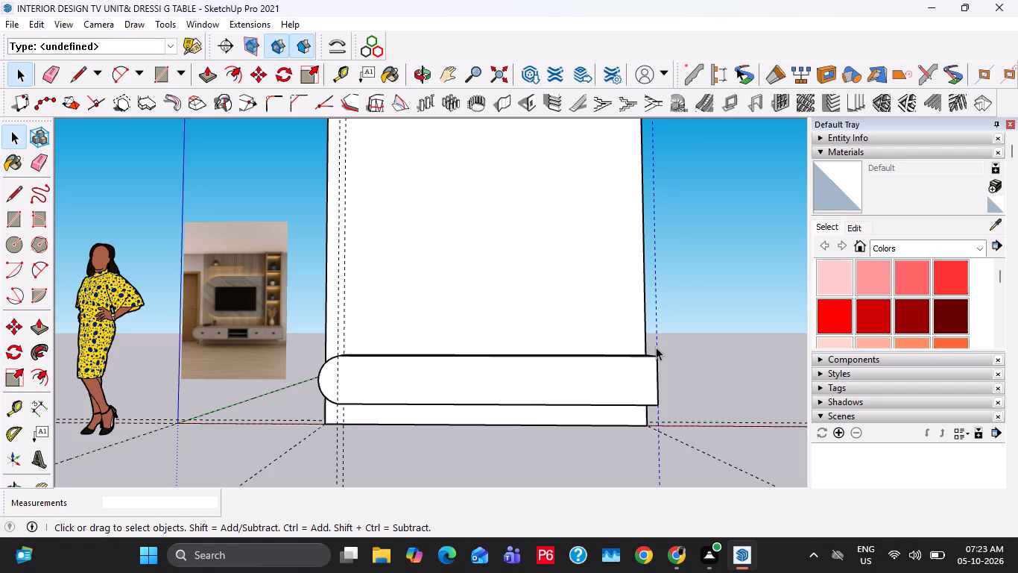
{"action": "key", "text": "m"}
{"action": "left_click", "coordinate": [659, 407]}
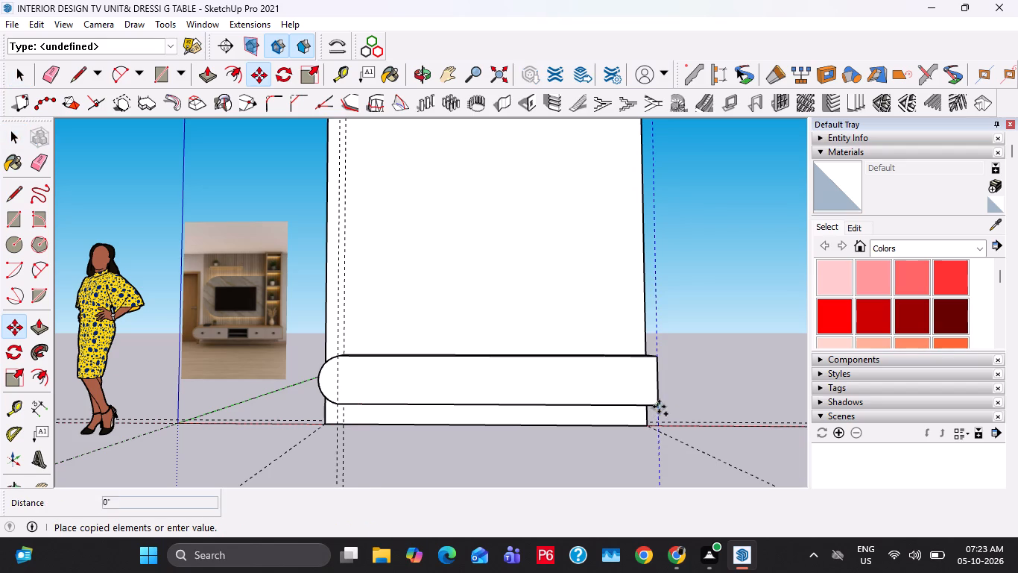
{"action": "scroll", "coordinate": [332, 405], "scroll_direction": "up", "scroll_amount": 3}
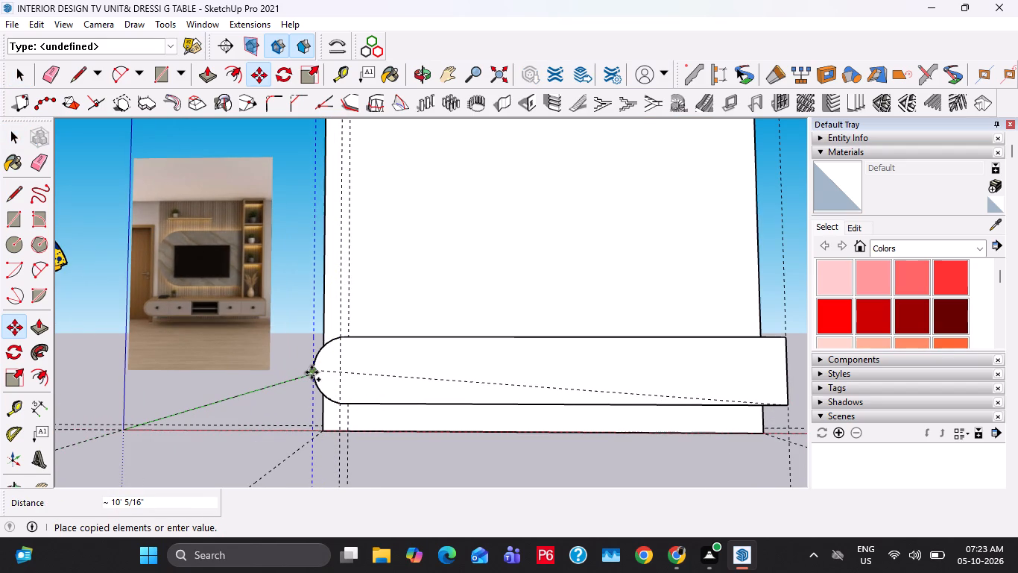
{"action": "left_click", "coordinate": [312, 372]}
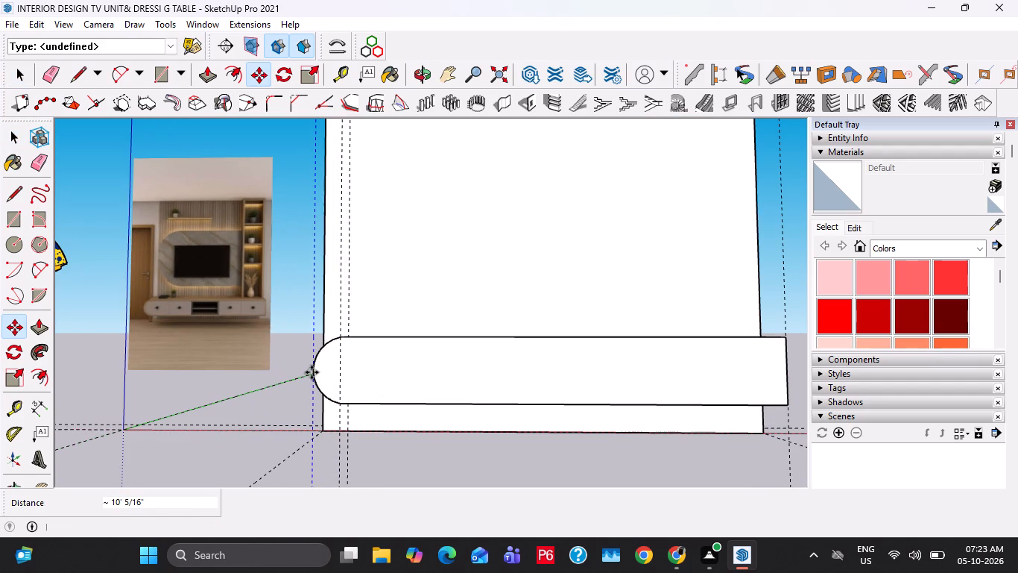
{"action": "key", "text": "slash"}
{"action": "key", "text": "5"}
{"action": "key", "text": "Return"}
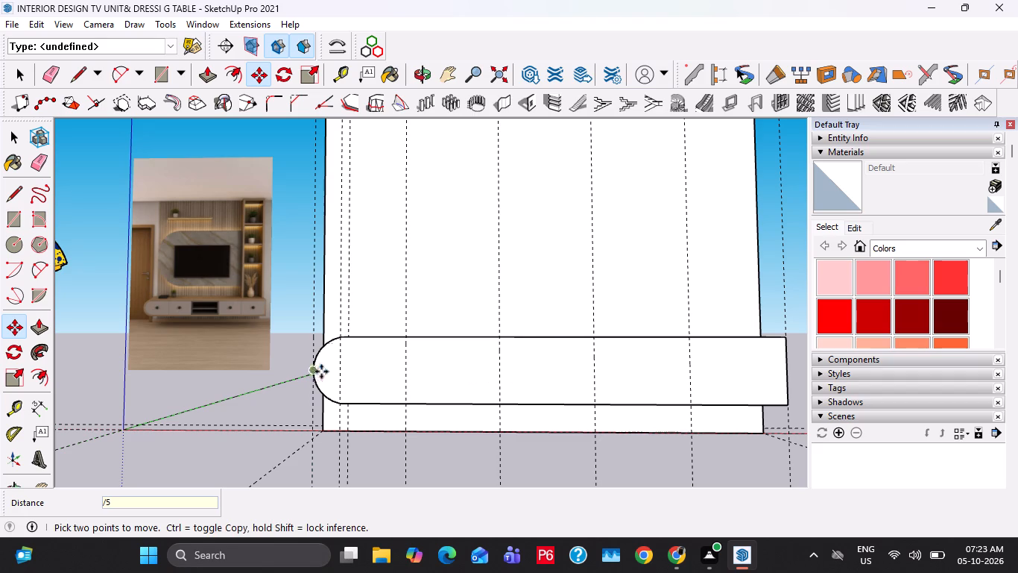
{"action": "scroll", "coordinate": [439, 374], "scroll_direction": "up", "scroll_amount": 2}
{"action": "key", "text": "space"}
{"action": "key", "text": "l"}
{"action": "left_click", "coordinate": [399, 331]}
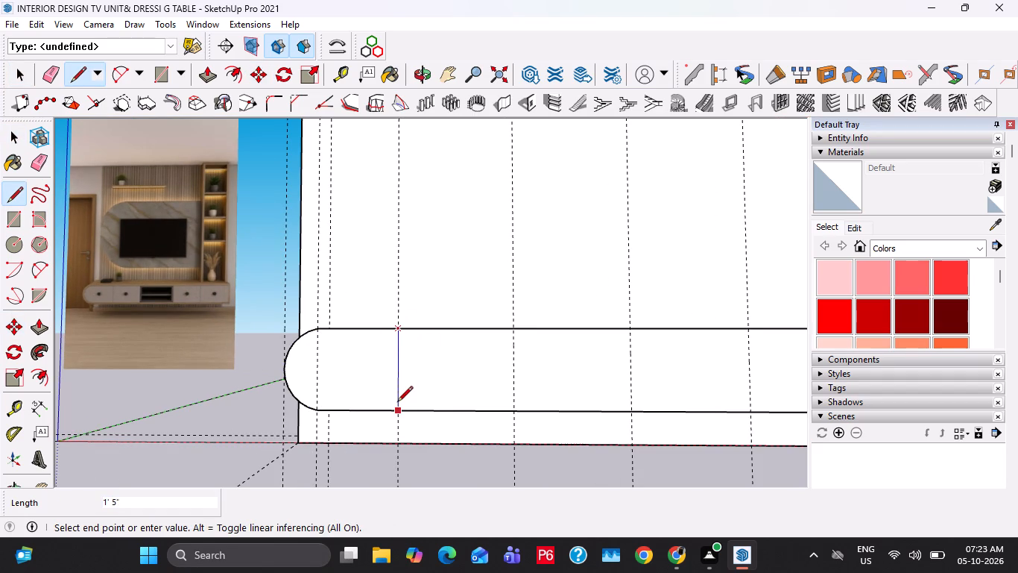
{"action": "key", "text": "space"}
Offset the cabinet's front face outline inward by 0.5".
{"action": "key", "text": "f"}
{"action": "left_click", "coordinate": [415, 413]}
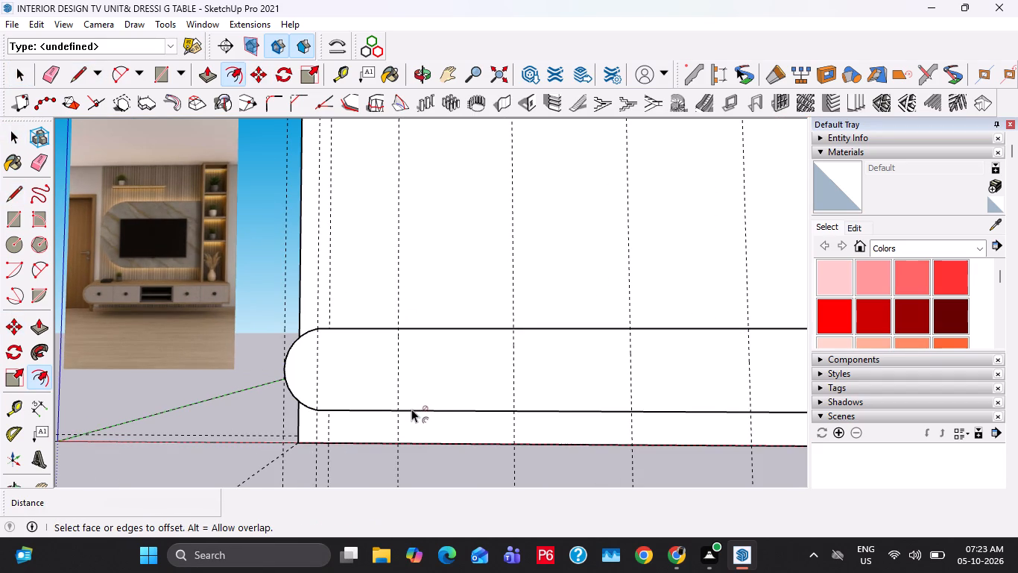
{"action": "left_click", "coordinate": [411, 401]}
{"action": "type", "text": "0.5\""}
{"action": "key", "text": "Return"}
{"action": "key", "text": "space"}
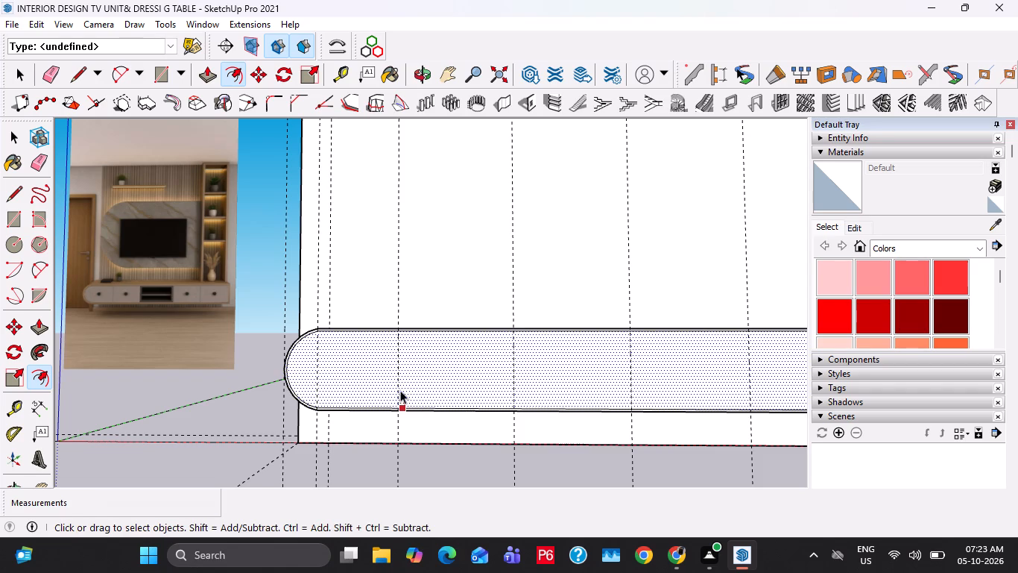
Draw vertical lines across the inset front face along the first two section guides from the rounded end.
{"action": "left_click", "coordinate": [430, 375]}
{"action": "scroll", "coordinate": [409, 386], "scroll_direction": "up", "scroll_amount": 2}
{"action": "key", "text": "l"}
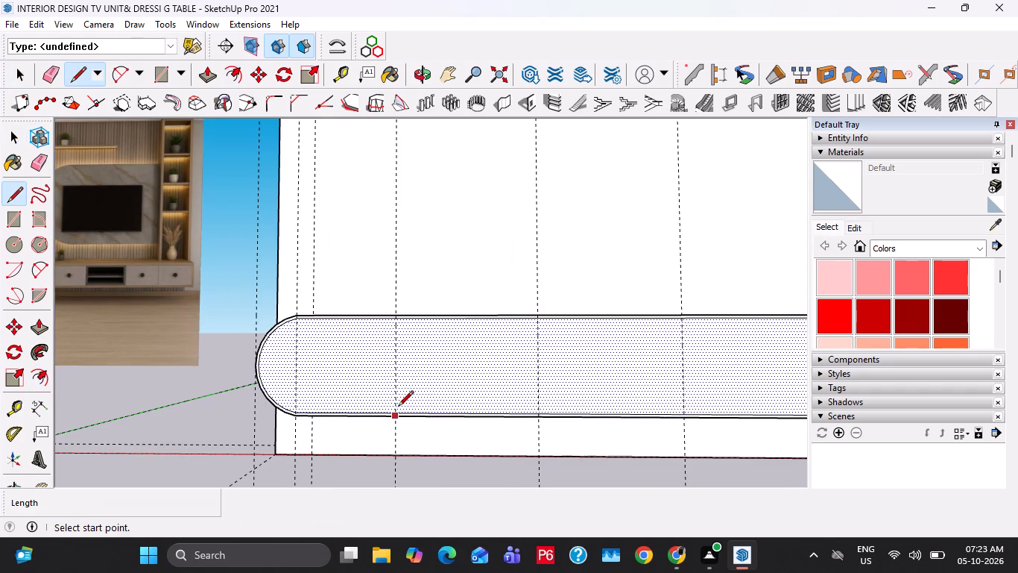
{"action": "left_click", "coordinate": [398, 407]}
{"action": "scroll", "coordinate": [396, 366], "scroll_direction": "up", "scroll_amount": 1}
{"action": "left_click", "coordinate": [400, 315]}
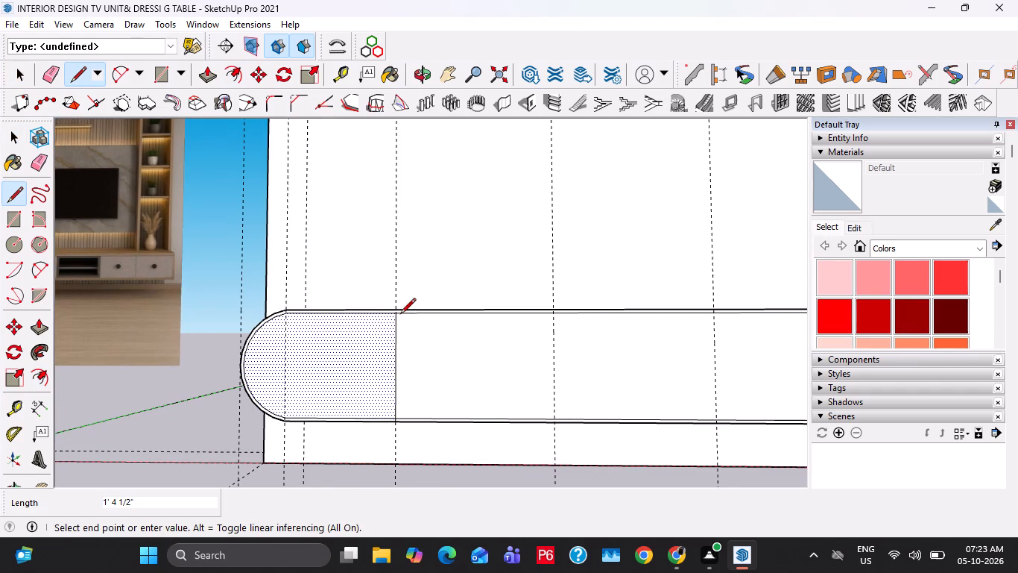
{"action": "left_click", "coordinate": [553, 317]}
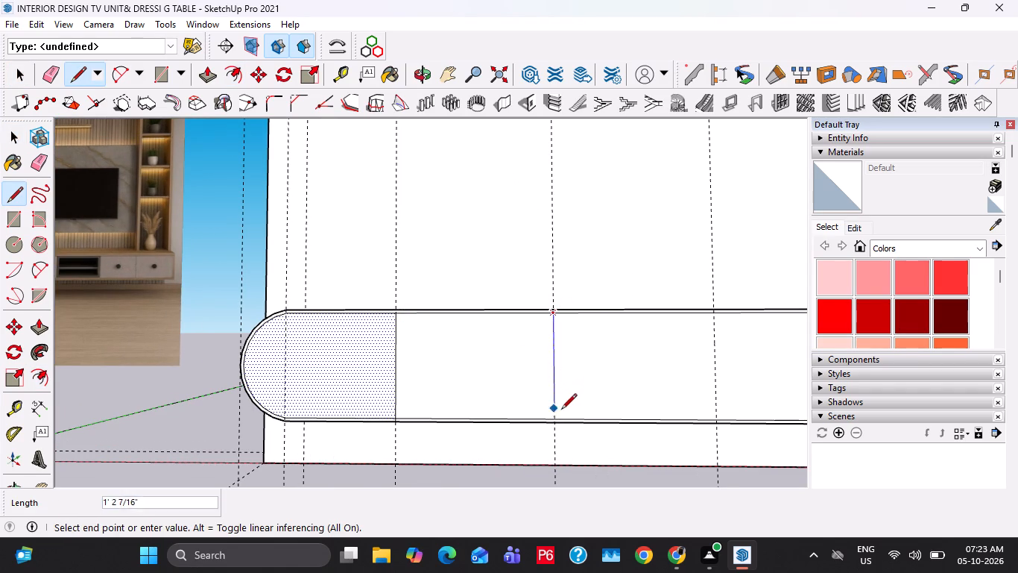
{"action": "left_click", "coordinate": [557, 414]}
{"action": "key", "text": "space"}
Copy the first vertical divider line 0.5" away from the rounded end to form a thin divider strip.
{"action": "left_click", "coordinate": [396, 379]}
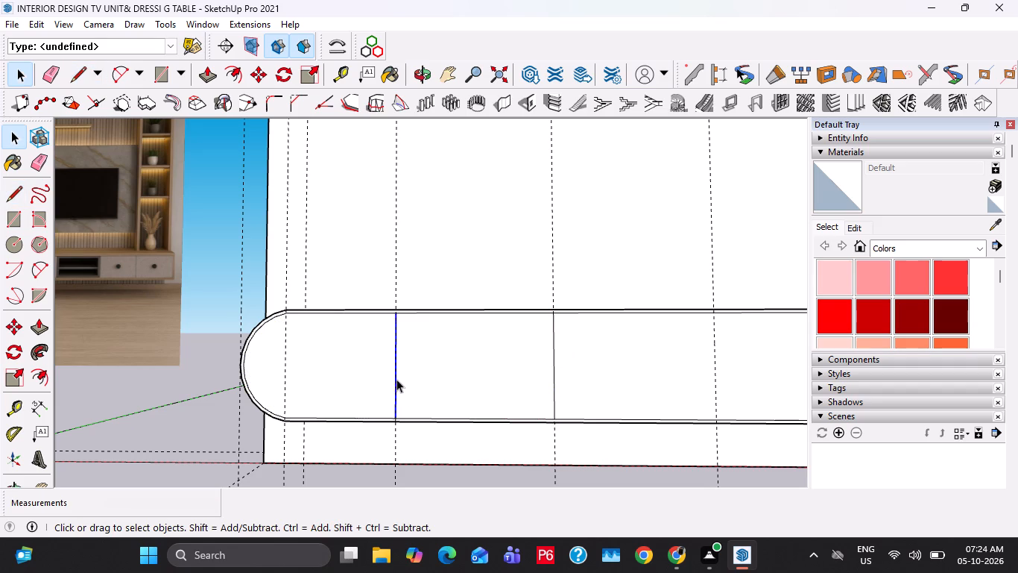
{"action": "key", "text": "m"}
{"action": "left_click", "coordinate": [400, 412], "text": "ctrl"}
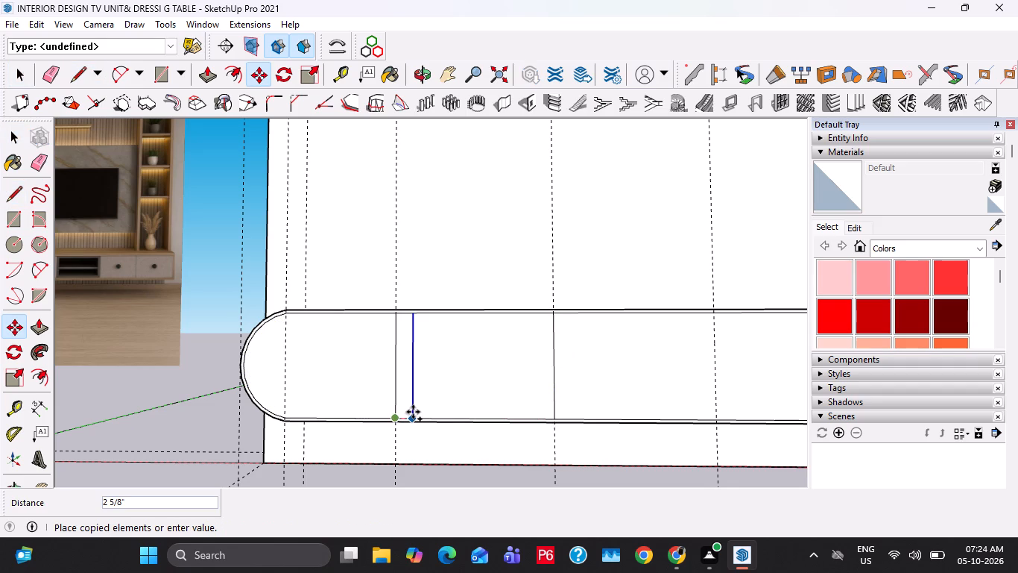
{"action": "type", "text": "0.5\""}
{"action": "key", "text": "Return"}
{"action": "key", "text": "space"}
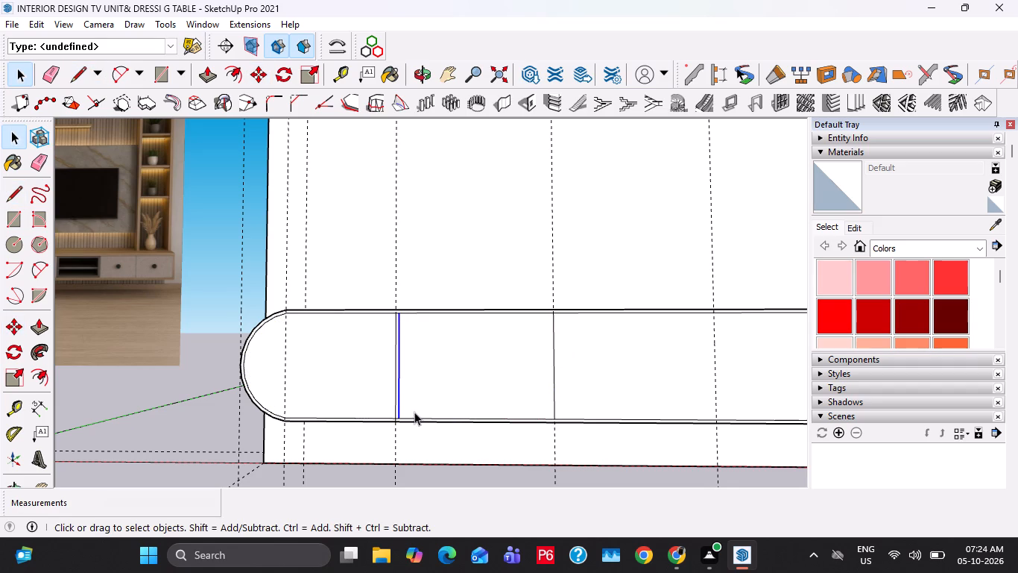
Copy the 0.5" divider strip from the first guide to the second guide, 2' along the cabinet front.
{"action": "scroll", "coordinate": [396, 396], "scroll_direction": "up", "scroll_amount": 6}
{"action": "double_click", "coordinate": [399, 413]}
{"action": "scroll", "coordinate": [398, 421], "scroll_direction": "up", "scroll_amount": 3}
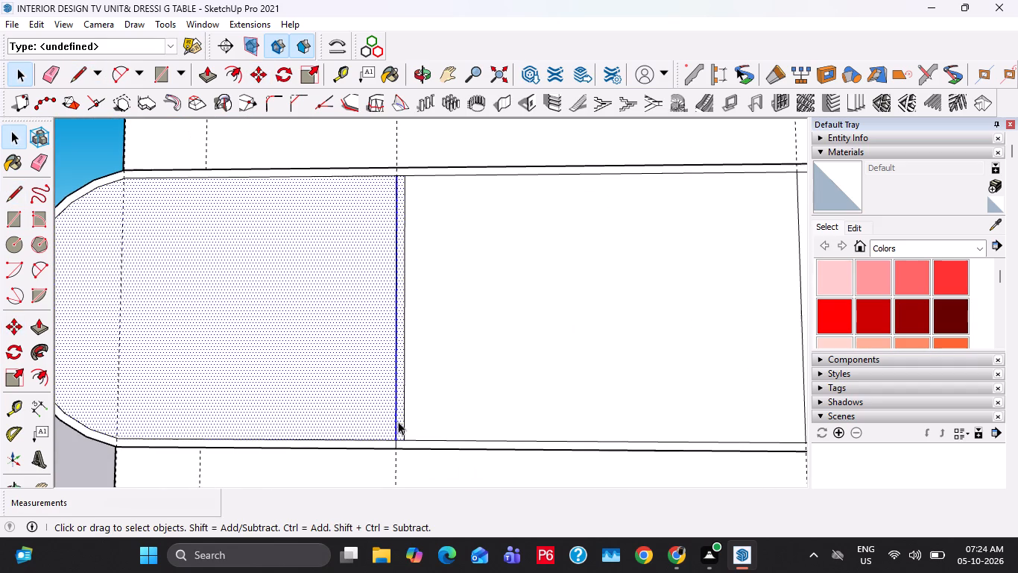
{"action": "double_click", "coordinate": [398, 428]}
{"action": "scroll", "coordinate": [399, 428], "scroll_direction": "up", "scroll_amount": 3}
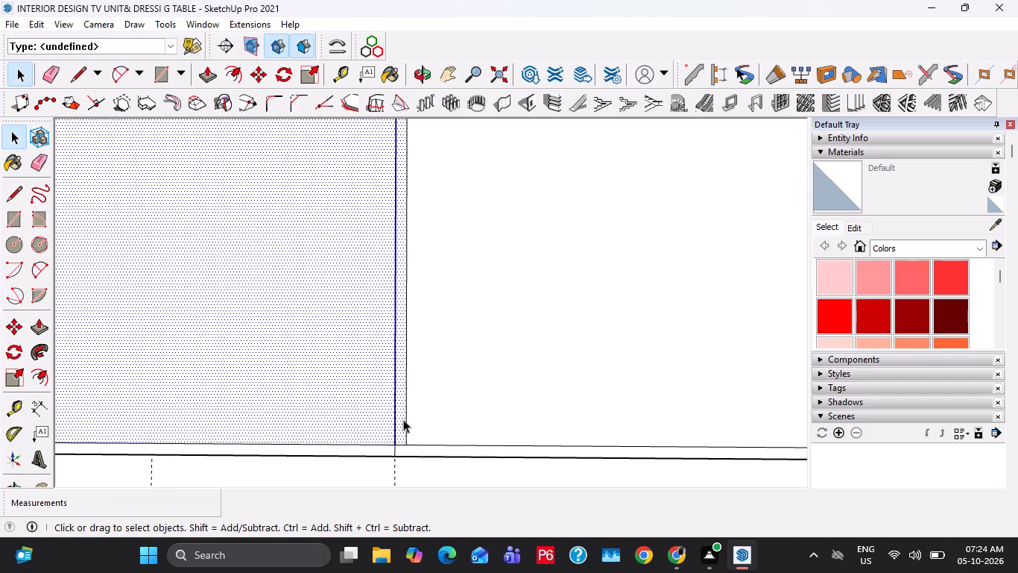
{"action": "double_click", "coordinate": [401, 413]}
{"action": "key", "text": "m"}
{"action": "left_click", "coordinate": [393, 439]}
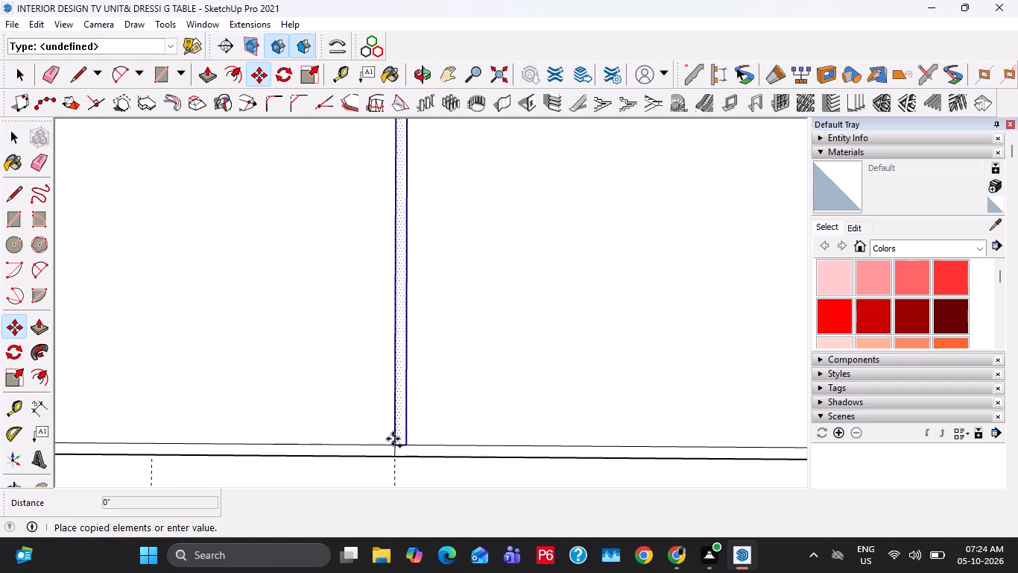
{"action": "scroll", "coordinate": [541, 431], "scroll_direction": "down", "scroll_amount": 9}
{"action": "middle_click_drag", "start_coordinate": [629, 436], "coordinate": [425, 412], "text": "shift"}
{"action": "scroll", "coordinate": [425, 412], "scroll_direction": "down", "scroll_amount": 1, "text": "shift"}
{"action": "scroll", "coordinate": [607, 431], "scroll_direction": "up", "scroll_amount": 6}
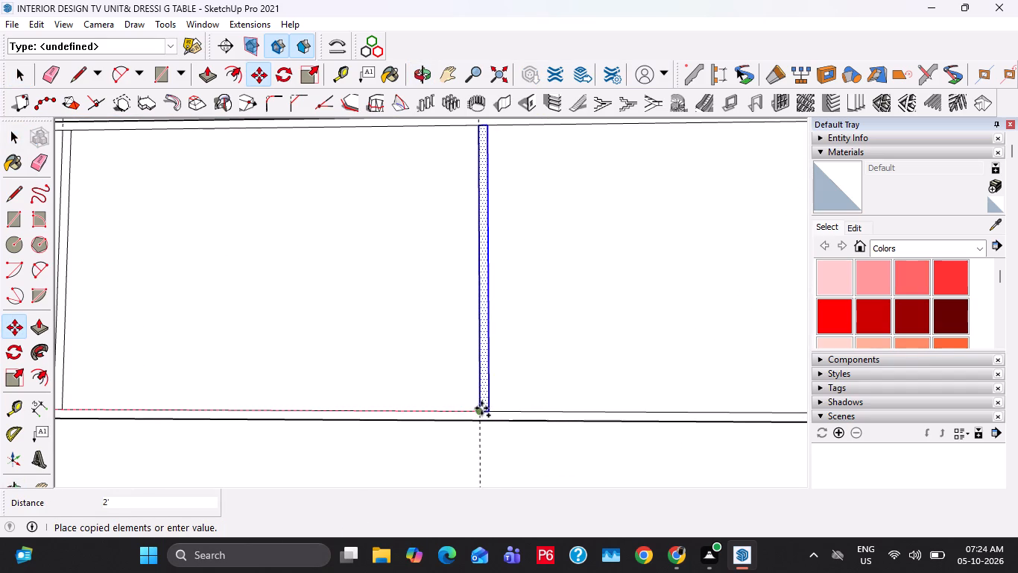
{"action": "left_click", "coordinate": [481, 408]}
Copy the divider strip onward to the third and fourth section guides along the cabinet's bottom inner edge.
{"action": "left_click", "coordinate": [480, 415]}
{"action": "middle_click_drag", "start_coordinate": [640, 429], "coordinate": [253, 398], "text": "shift"}
{"action": "scroll", "coordinate": [508, 383], "scroll_direction": "down", "scroll_amount": 1}
{"action": "scroll", "coordinate": [405, 365], "scroll_direction": "up", "scroll_amount": 1}
{"action": "left_click", "coordinate": [404, 375]}
{"action": "left_click", "coordinate": [397, 373]}
{"action": "scroll", "coordinate": [535, 365], "scroll_direction": "down", "scroll_amount": 7}
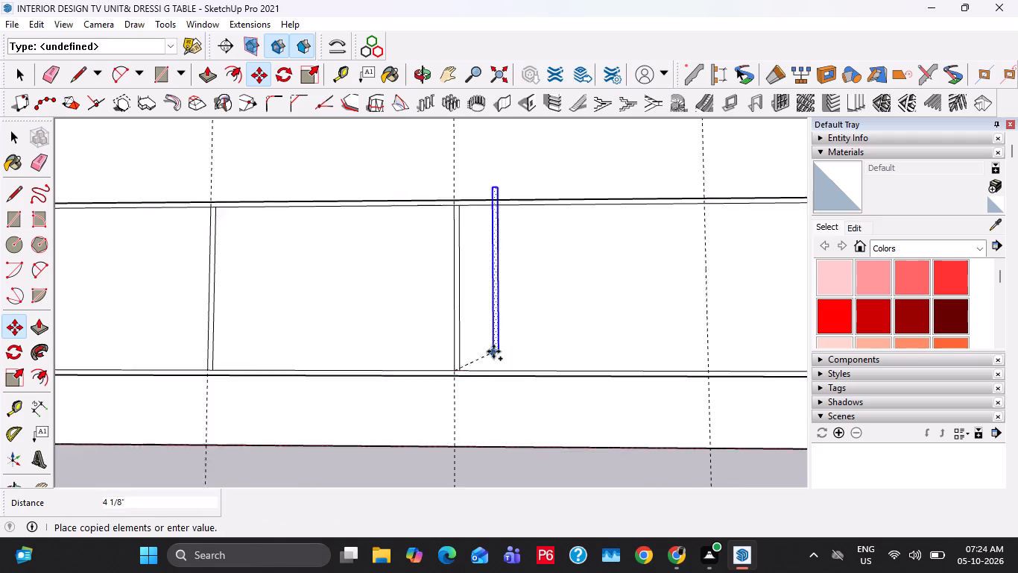
{"action": "scroll", "coordinate": [493, 351], "scroll_direction": "down", "scroll_amount": 3}
{"action": "middle_click_drag", "start_coordinate": [630, 371], "coordinate": [523, 369], "text": "shift"}
{"action": "scroll", "coordinate": [542, 368], "scroll_direction": "up", "scroll_amount": 7}
{"action": "left_click", "coordinate": [537, 360]}
{"action": "key", "text": "space"}
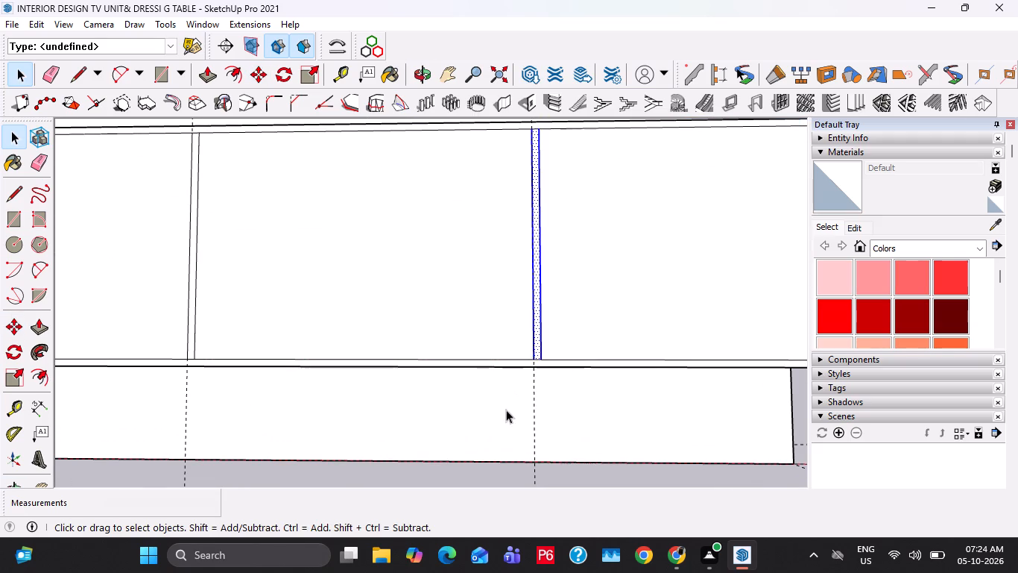
{"action": "key", "text": "space"}
{"action": "left_click", "coordinate": [479, 463]}
Make a group of the whole rounded cabinet with its frame and divider lines.
{"action": "scroll", "coordinate": [702, 267], "scroll_direction": "down", "scroll_amount": 18}
{"action": "middle_click_drag", "start_coordinate": [541, 295], "coordinate": [554, 313]}
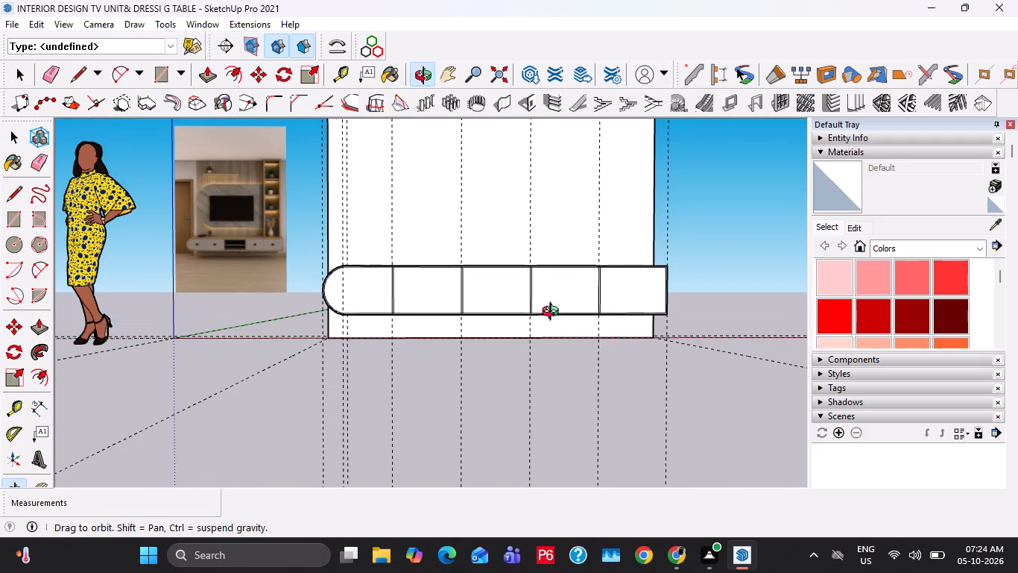
{"action": "middle_click_drag", "start_coordinate": [554, 313], "coordinate": [559, 327]}
{"action": "scroll", "coordinate": [471, 307], "scroll_direction": "up", "scroll_amount": 4}
{"action": "middle_click_drag", "start_coordinate": [361, 326], "coordinate": [597, 430], "text": "shift"}
{"action": "scroll", "coordinate": [555, 410], "scroll_direction": "up", "scroll_amount": 4}
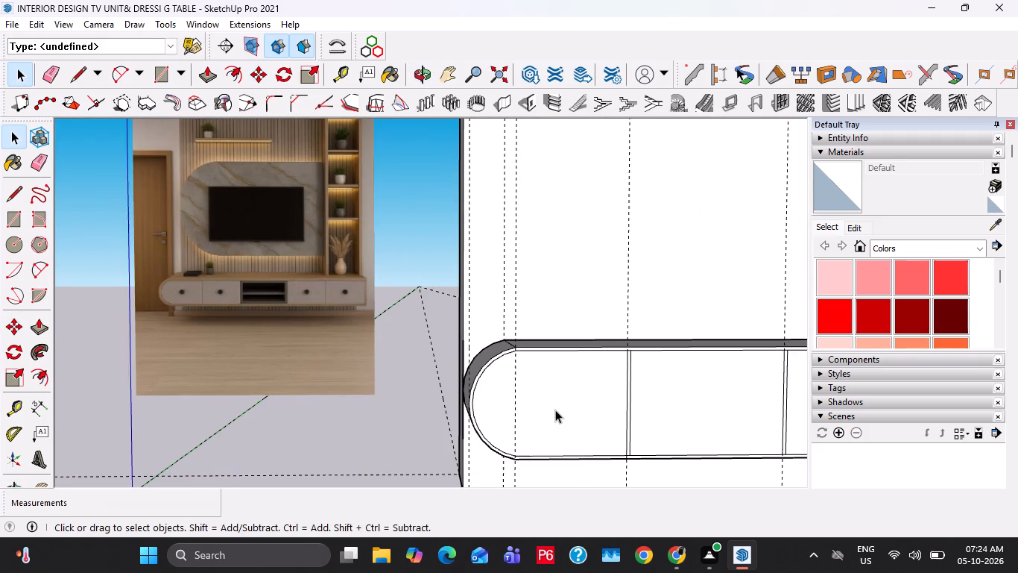
{"action": "triple_click", "coordinate": [555, 410]}
{"action": "left_click", "coordinate": [555, 410]}
{"action": "right_click", "coordinate": [555, 410]}
{"action": "left_click", "coordinate": [610, 229]}
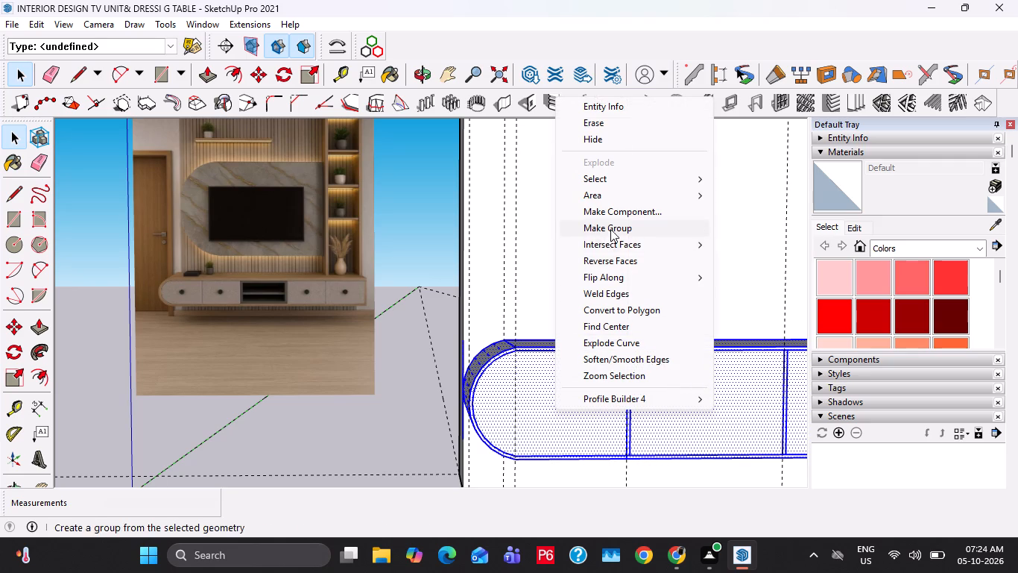
Draw a knob circle with a radius of about 13/16" near the middle of the rounded first section's front.
{"action": "scroll", "coordinate": [563, 409], "scroll_direction": "up", "scroll_amount": 4}
{"action": "key", "text": "v"}
{"action": "left_click", "coordinate": [558, 410]}
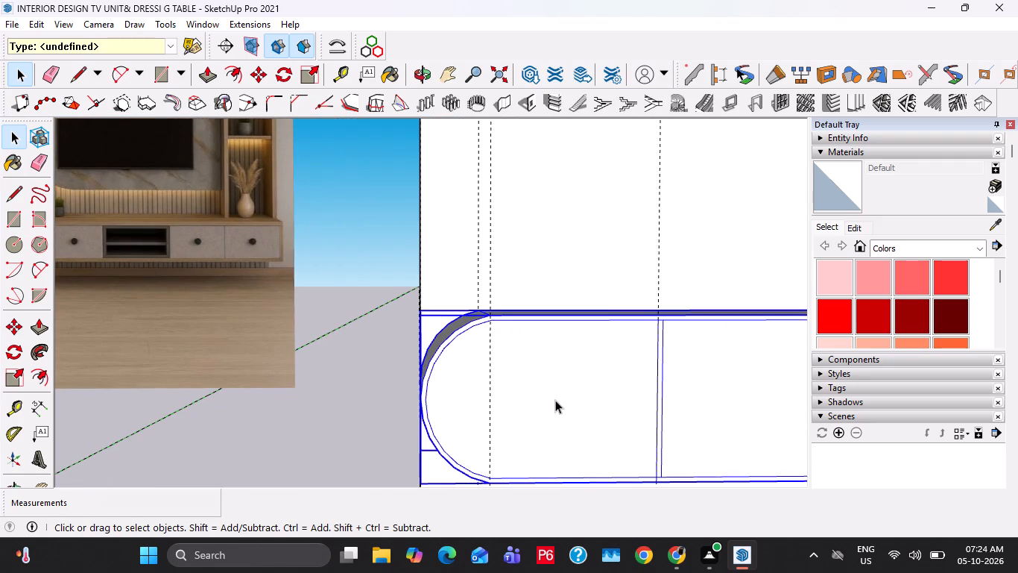
{"action": "left_click", "coordinate": [548, 389]}
{"action": "key", "text": "c"}
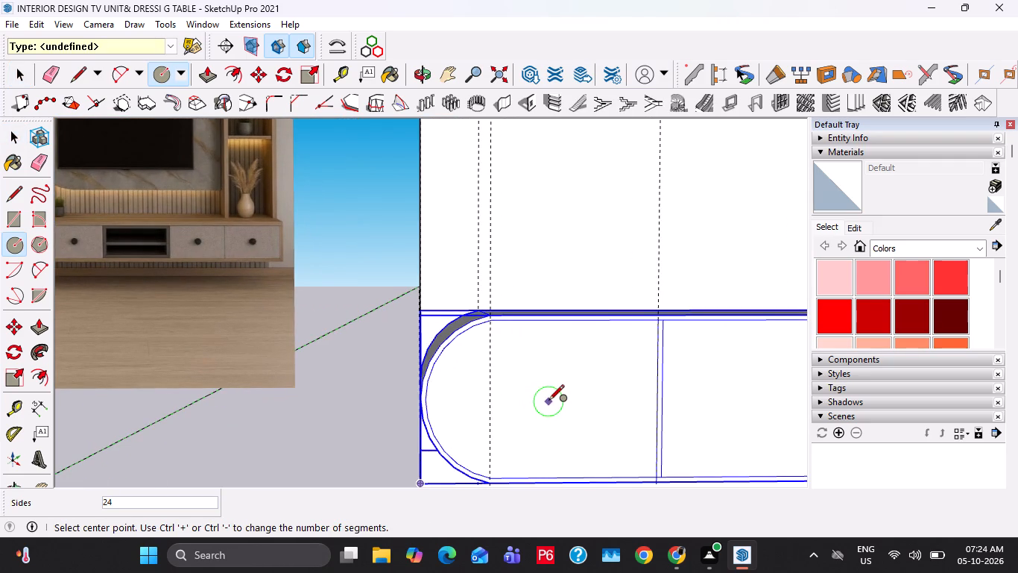
{"action": "left_click", "coordinate": [548, 401]}
{"action": "scroll", "coordinate": [556, 416], "scroll_direction": "up", "scroll_amount": 3}
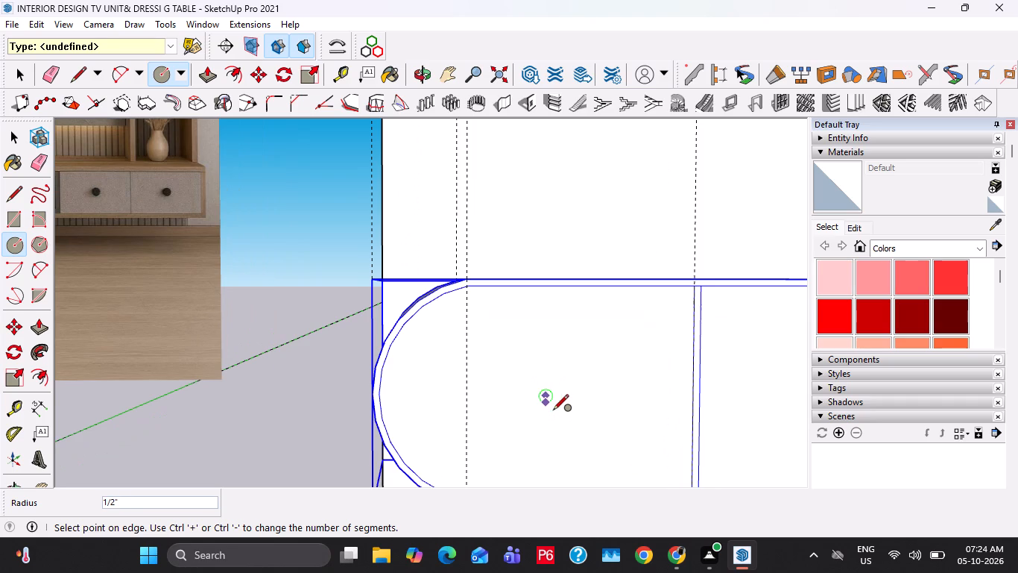
{"action": "scroll", "coordinate": [553, 411], "scroll_direction": "up", "scroll_amount": 4}
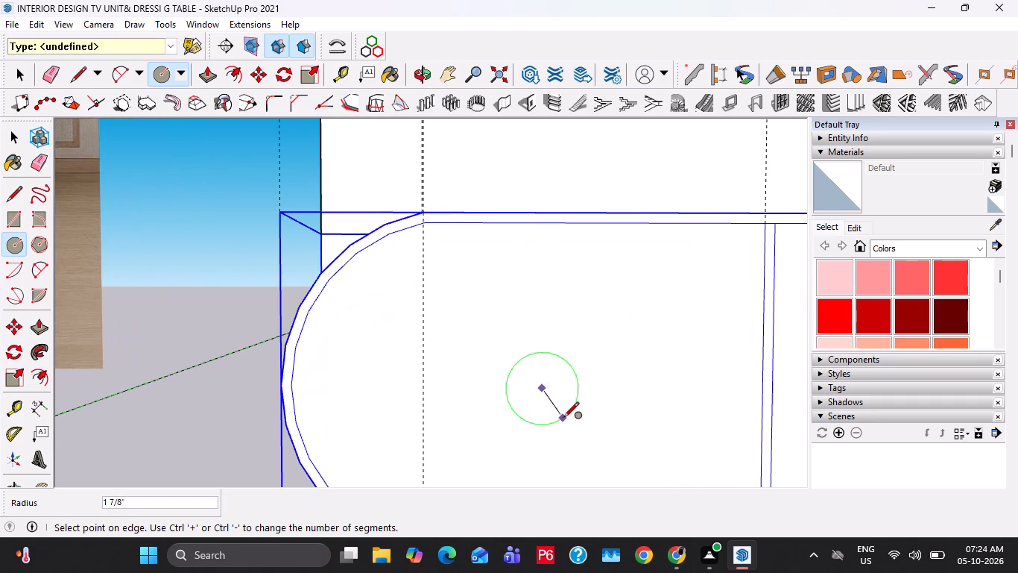
{"action": "scroll", "coordinate": [556, 402], "scroll_direction": "up", "scroll_amount": 3}
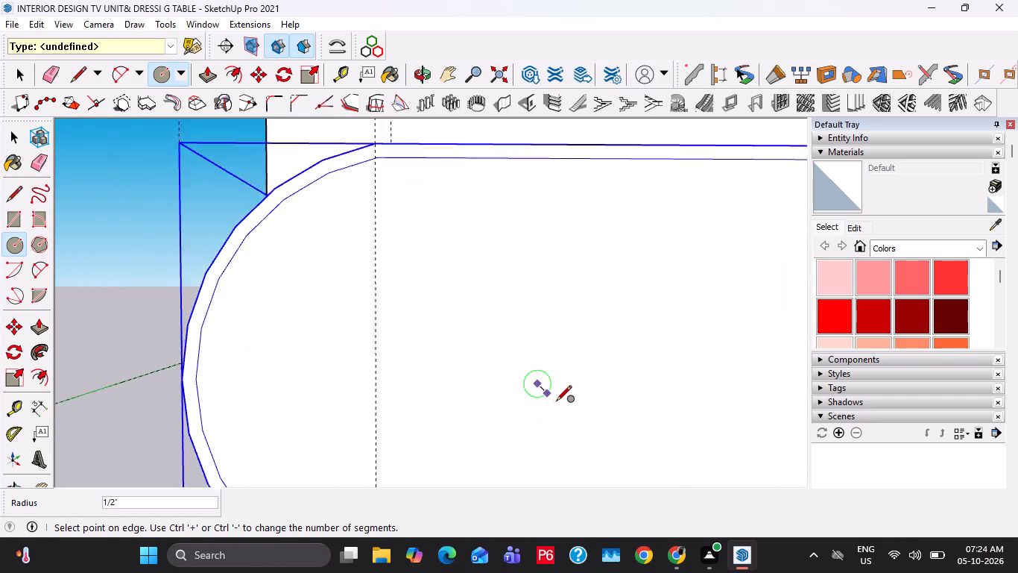
{"action": "scroll", "coordinate": [556, 402], "scroll_direction": "up", "scroll_amount": 4}
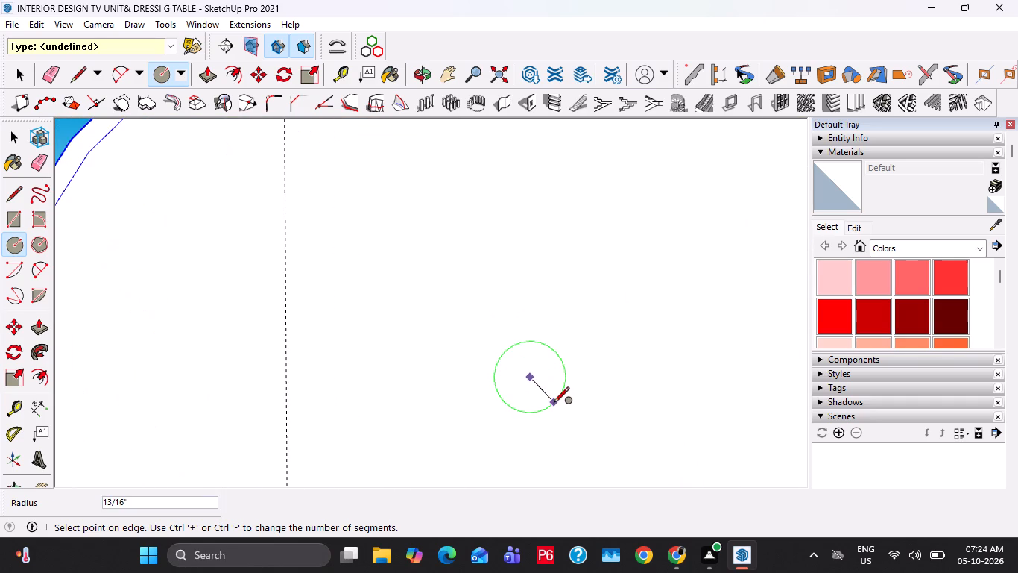
{"action": "left_click", "coordinate": [554, 404]}
{"action": "key", "text": "space"}
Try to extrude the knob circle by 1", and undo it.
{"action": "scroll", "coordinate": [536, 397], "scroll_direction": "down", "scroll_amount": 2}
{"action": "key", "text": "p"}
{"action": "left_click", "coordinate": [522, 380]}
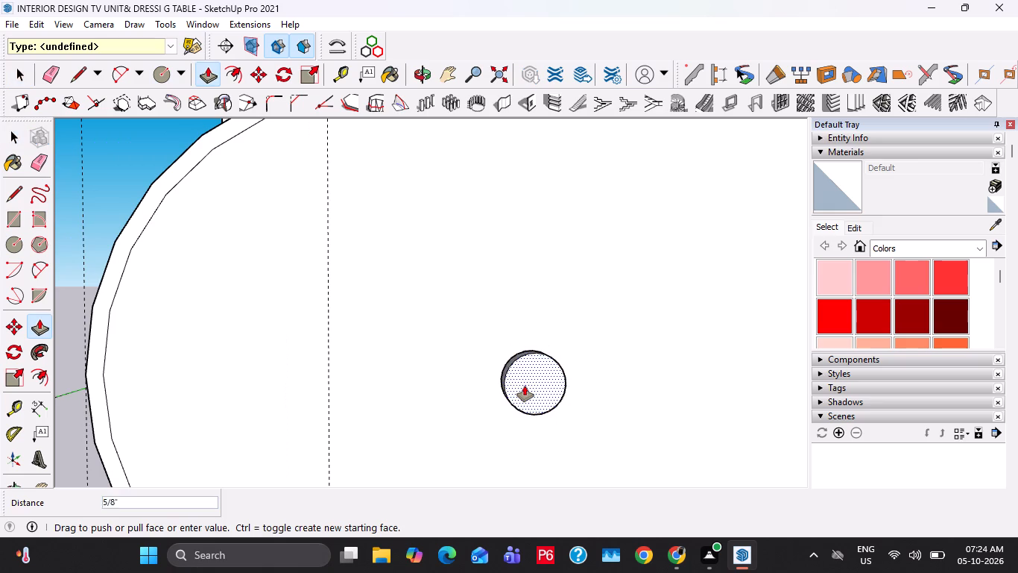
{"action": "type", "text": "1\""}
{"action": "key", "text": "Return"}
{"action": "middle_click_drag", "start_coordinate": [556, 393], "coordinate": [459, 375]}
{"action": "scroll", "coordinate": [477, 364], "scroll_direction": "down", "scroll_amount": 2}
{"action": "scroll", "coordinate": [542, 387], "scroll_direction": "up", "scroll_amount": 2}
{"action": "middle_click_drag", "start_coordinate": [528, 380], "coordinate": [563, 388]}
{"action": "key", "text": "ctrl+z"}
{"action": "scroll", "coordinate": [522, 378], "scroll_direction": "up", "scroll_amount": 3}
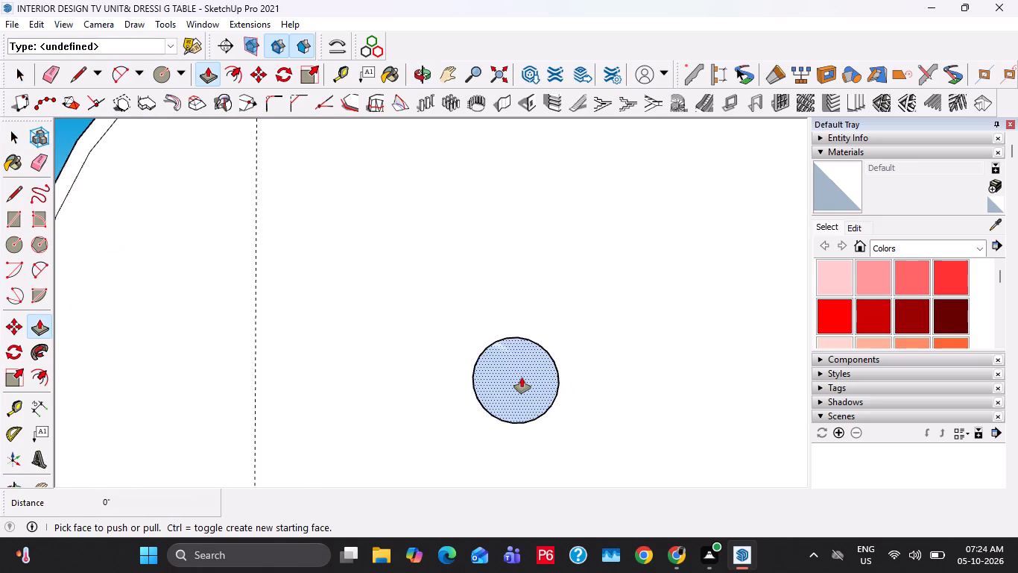
Extrude the knob circle 0.5" outward from the cabinet front.
{"action": "key", "text": "space"}
{"action": "key", "text": "l"}
{"action": "key", "text": "space"}
{"action": "left_click", "coordinate": [513, 387]}
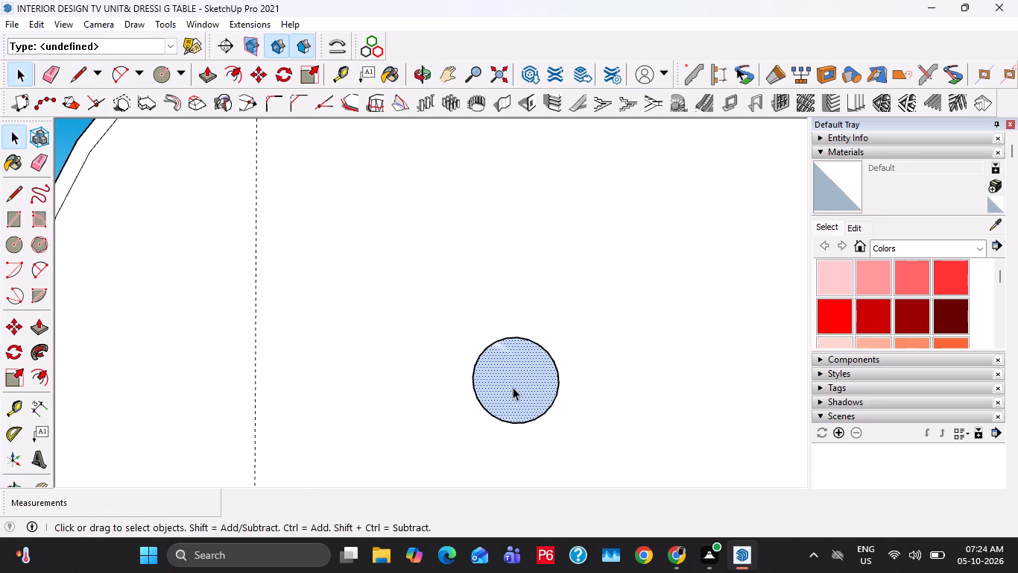
{"action": "left_click", "coordinate": [513, 387]}
{"action": "key", "text": "p"}
{"action": "left_click", "coordinate": [513, 387]}
{"action": "left_click", "coordinate": [506, 397]}
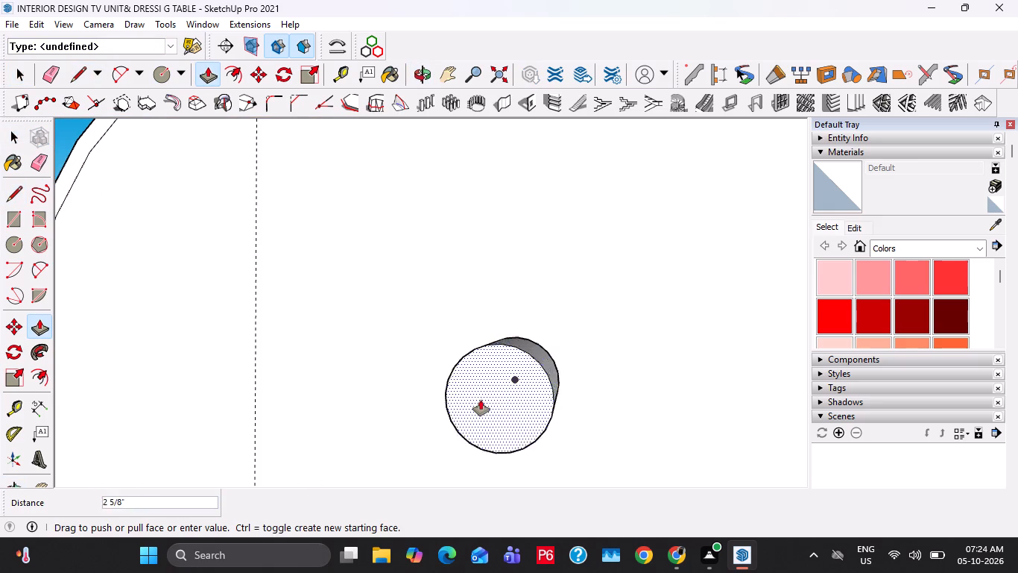
{"action": "type", "text": "0.5\""}
{"action": "key", "text": "Return"}
{"action": "key", "text": "space"}
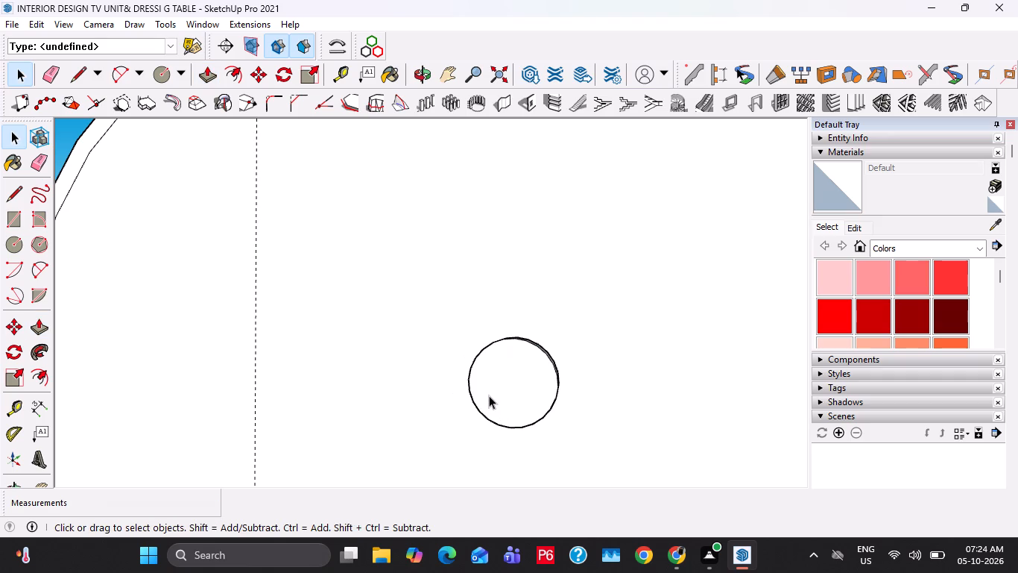
Make the extruded knob a group.
{"action": "triple_click", "coordinate": [489, 395]}
{"action": "right_click", "coordinate": [489, 395]}
{"action": "left_click", "coordinate": [572, 215]}
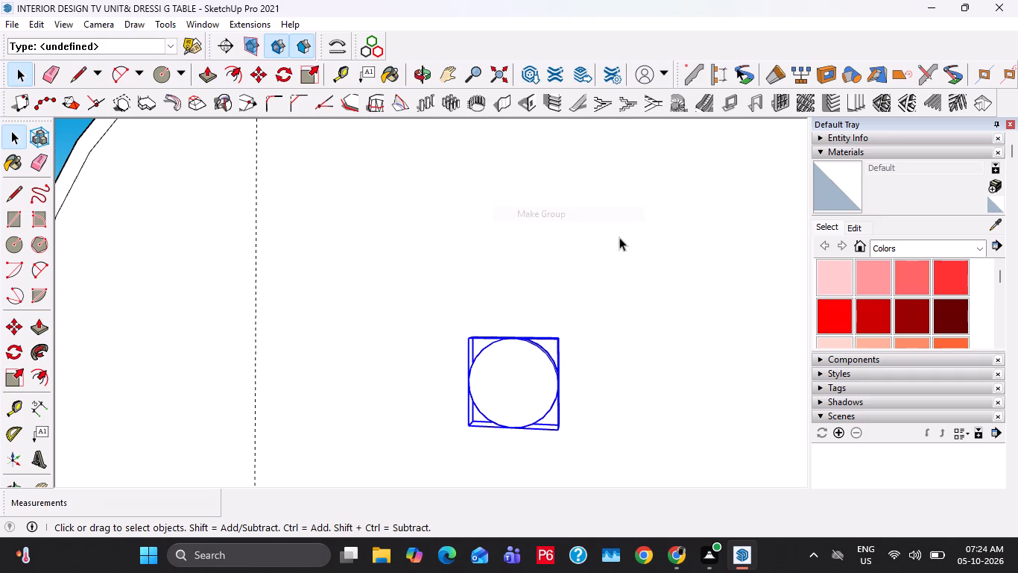
Paint the knob group with the dark grey Color M07 from the Colors materials.
{"action": "scroll", "coordinate": [894, 308], "scroll_direction": "down", "scroll_amount": 8}
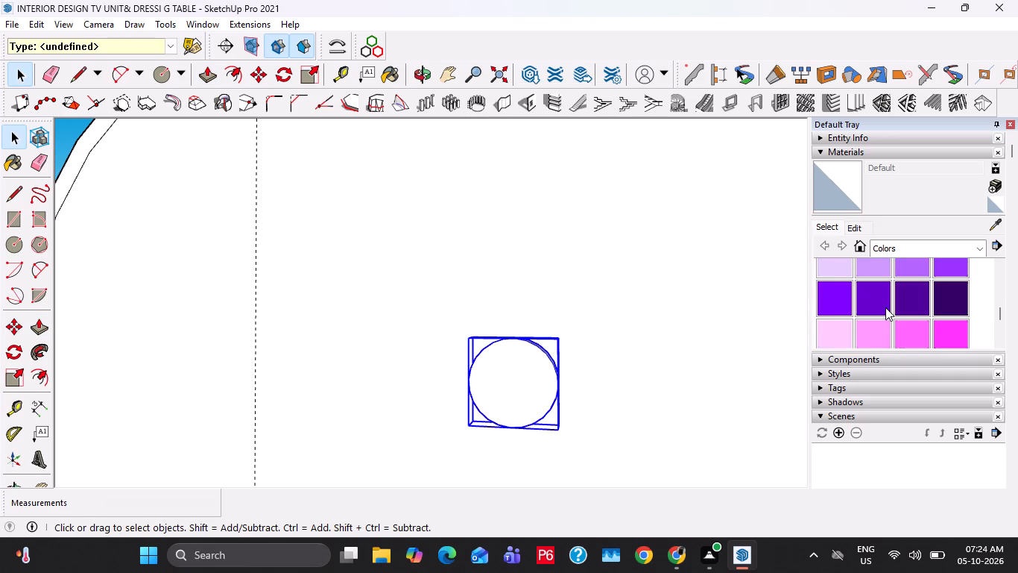
{"action": "scroll", "coordinate": [885, 308], "scroll_direction": "down", "scroll_amount": 3}
{"action": "left_click", "coordinate": [936, 267]}
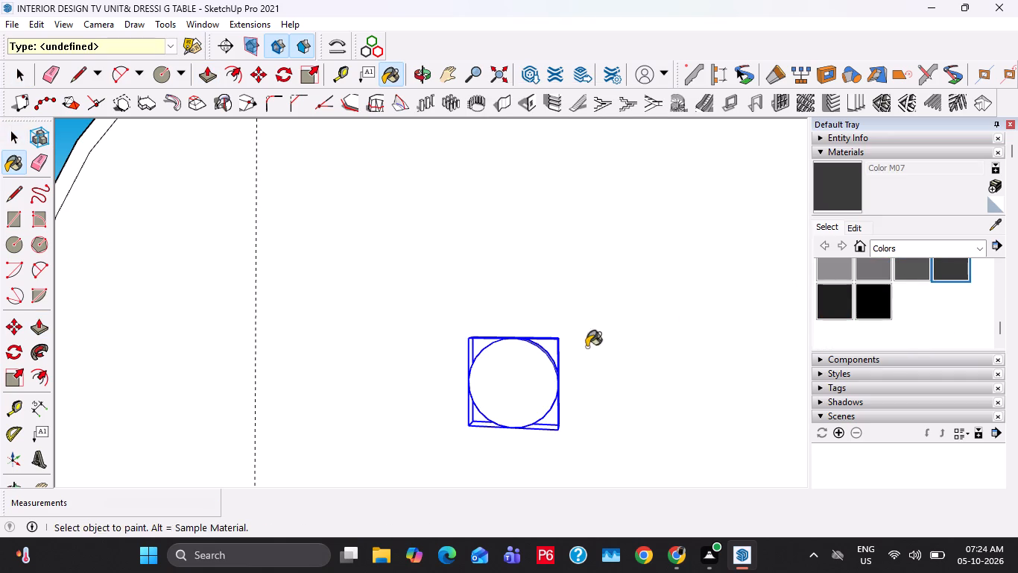
{"action": "left_click", "coordinate": [526, 365]}
{"action": "key", "text": "space"}
Copy the knob from the rounded first section into the second section, using the divider corners as reference points.
{"action": "scroll", "coordinate": [508, 366], "scroll_direction": "down", "scroll_amount": 10}
{"action": "key", "text": "space"}
{"action": "left_click", "coordinate": [570, 390]}
{"action": "left_click", "coordinate": [524, 381]}
{"action": "scroll", "coordinate": [522, 372], "scroll_direction": "down", "scroll_amount": 3}
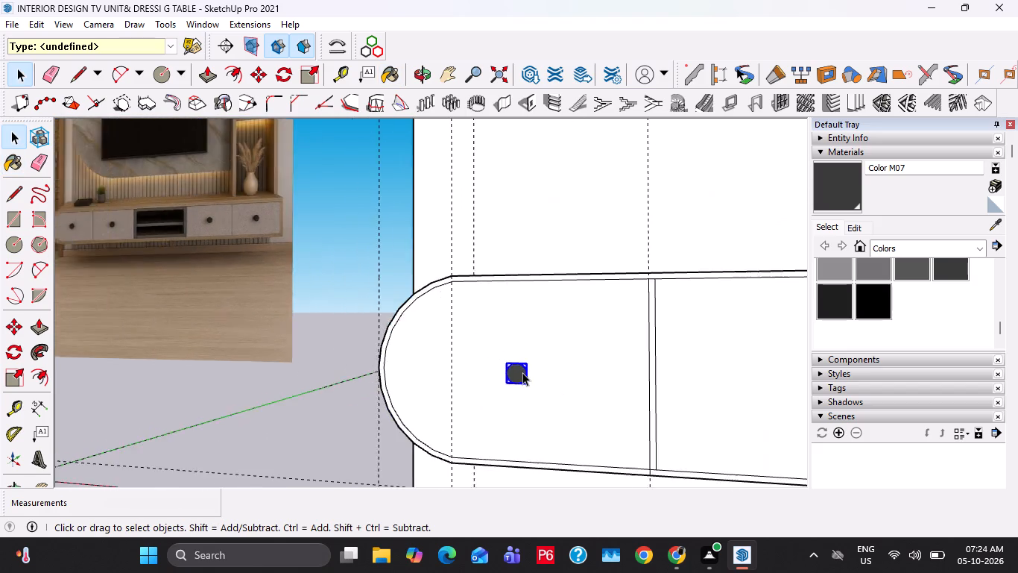
{"action": "scroll", "coordinate": [522, 372], "scroll_direction": "down", "scroll_amount": 8}
{"action": "middle_click_drag", "start_coordinate": [551, 409], "coordinate": [637, 423]}
{"action": "key", "text": "m"}
{"action": "left_click", "coordinate": [596, 419]}
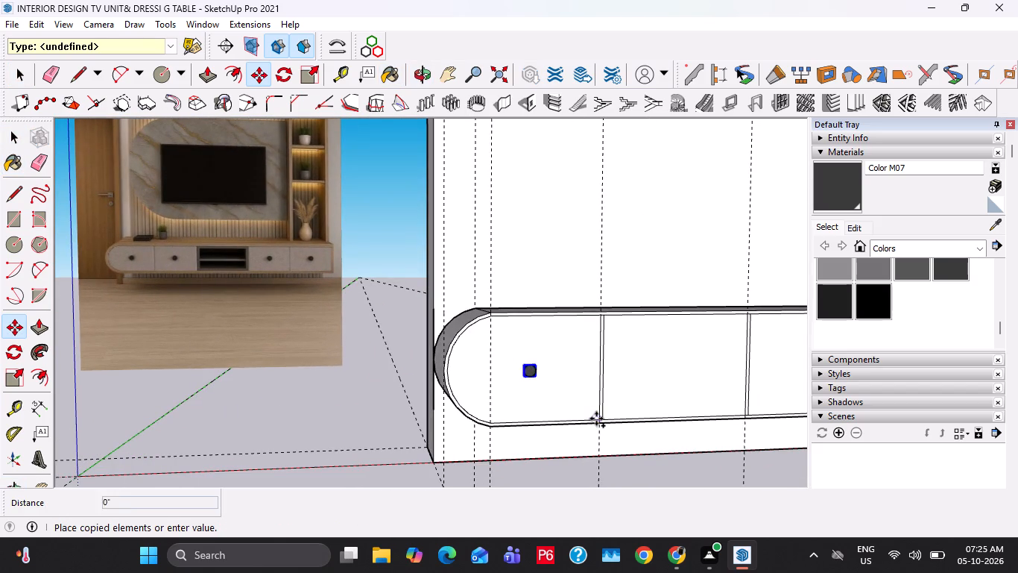
{"action": "left_click", "coordinate": [750, 413]}
Copy the knob from the second cabinet section into the middle section, using the divider corners as reference points.
{"action": "scroll", "coordinate": [754, 419], "scroll_direction": "up", "scroll_amount": 11}
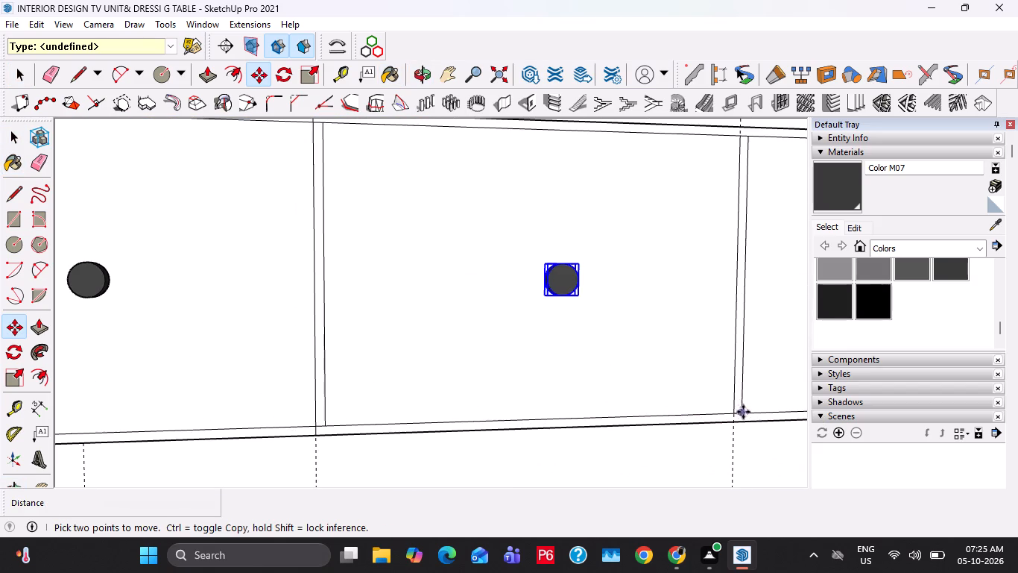
{"action": "left_click", "coordinate": [731, 412]}
{"action": "scroll", "coordinate": [408, 378], "scroll_direction": "down", "scroll_amount": 9}
{"action": "middle_click_drag", "start_coordinate": [642, 390], "coordinate": [411, 389], "text": "shift"}
{"action": "scroll", "coordinate": [520, 400], "scroll_direction": "up", "scroll_amount": 7}
{"action": "left_click", "coordinate": [495, 381]}
Copy the knob from the middle section into the fourth section, using the divider corners as reference points.
{"action": "left_click", "coordinate": [499, 384]}
{"action": "scroll", "coordinate": [587, 376], "scroll_direction": "down", "scroll_amount": 5}
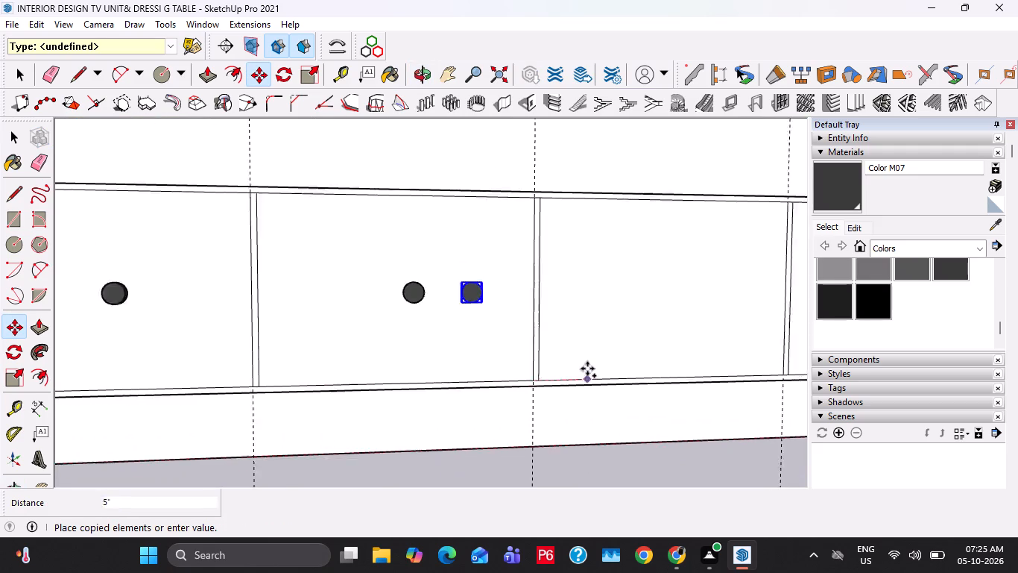
{"action": "scroll", "coordinate": [587, 369], "scroll_direction": "down", "scroll_amount": 5}
{"action": "middle_click_drag", "start_coordinate": [651, 377], "coordinate": [371, 372], "text": "shift"}
{"action": "scroll", "coordinate": [452, 372], "scroll_direction": "up", "scroll_amount": 7}
{"action": "left_click", "coordinate": [427, 370]}
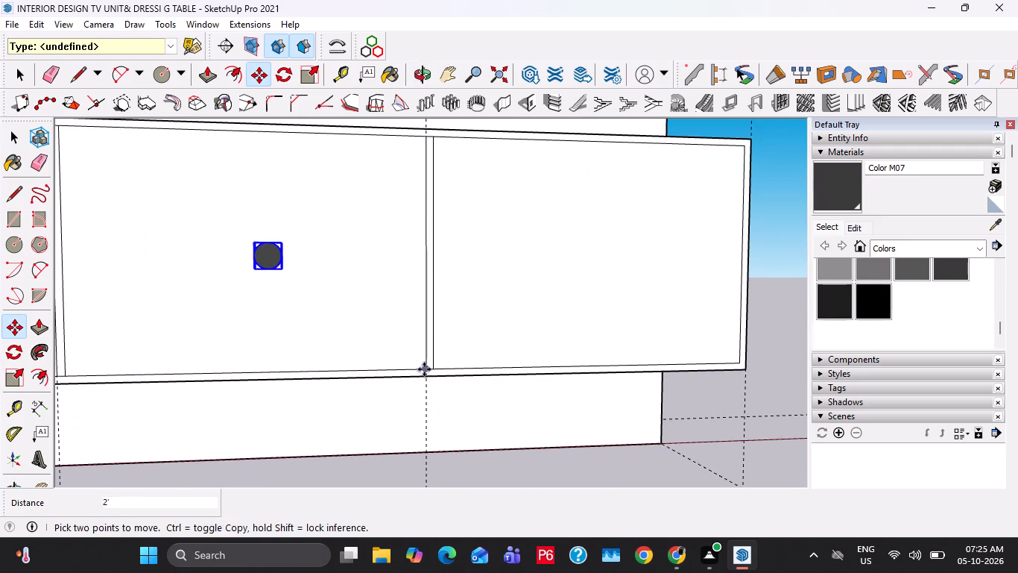
Copy the knob from the fourth section into the last section at the cabinet's square end, then clear the selection.
{"action": "left_click", "coordinate": [424, 369]}
{"action": "left_click", "coordinate": [741, 358]}
{"action": "scroll", "coordinate": [573, 323], "scroll_direction": "down", "scroll_amount": 10}
{"action": "key", "text": "space"}
{"action": "key", "text": "space"}
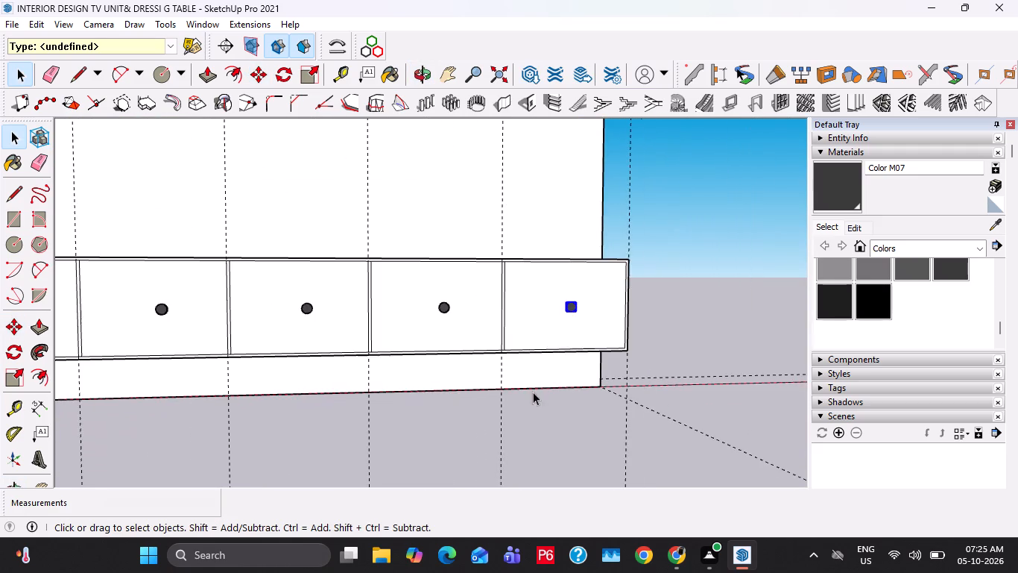
{"action": "left_click", "coordinate": [533, 414]}
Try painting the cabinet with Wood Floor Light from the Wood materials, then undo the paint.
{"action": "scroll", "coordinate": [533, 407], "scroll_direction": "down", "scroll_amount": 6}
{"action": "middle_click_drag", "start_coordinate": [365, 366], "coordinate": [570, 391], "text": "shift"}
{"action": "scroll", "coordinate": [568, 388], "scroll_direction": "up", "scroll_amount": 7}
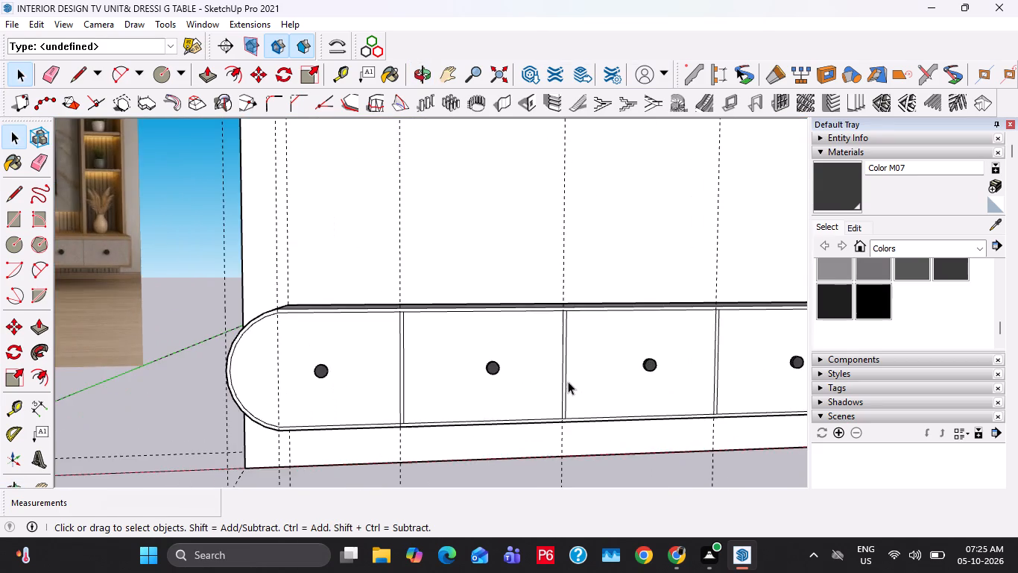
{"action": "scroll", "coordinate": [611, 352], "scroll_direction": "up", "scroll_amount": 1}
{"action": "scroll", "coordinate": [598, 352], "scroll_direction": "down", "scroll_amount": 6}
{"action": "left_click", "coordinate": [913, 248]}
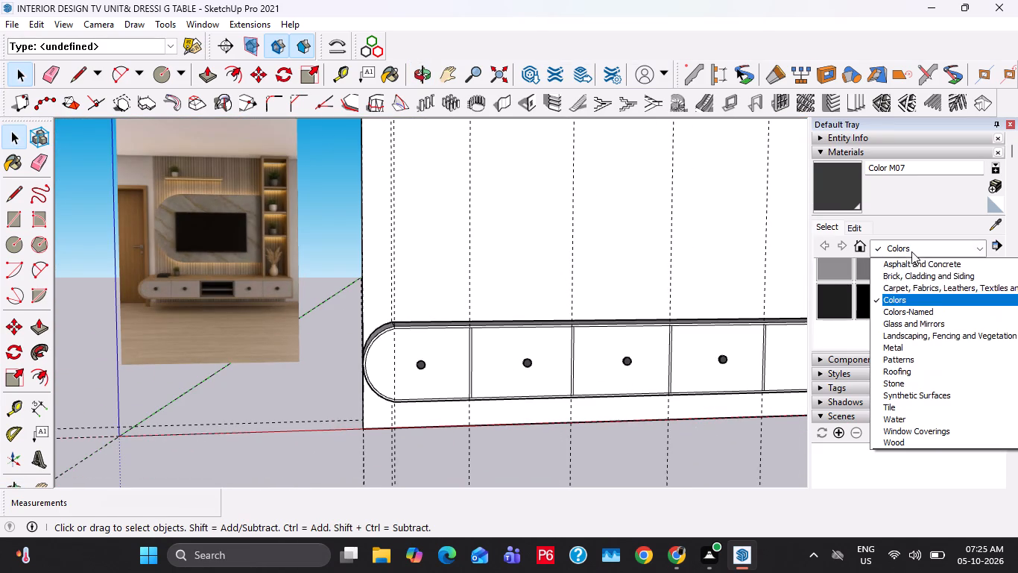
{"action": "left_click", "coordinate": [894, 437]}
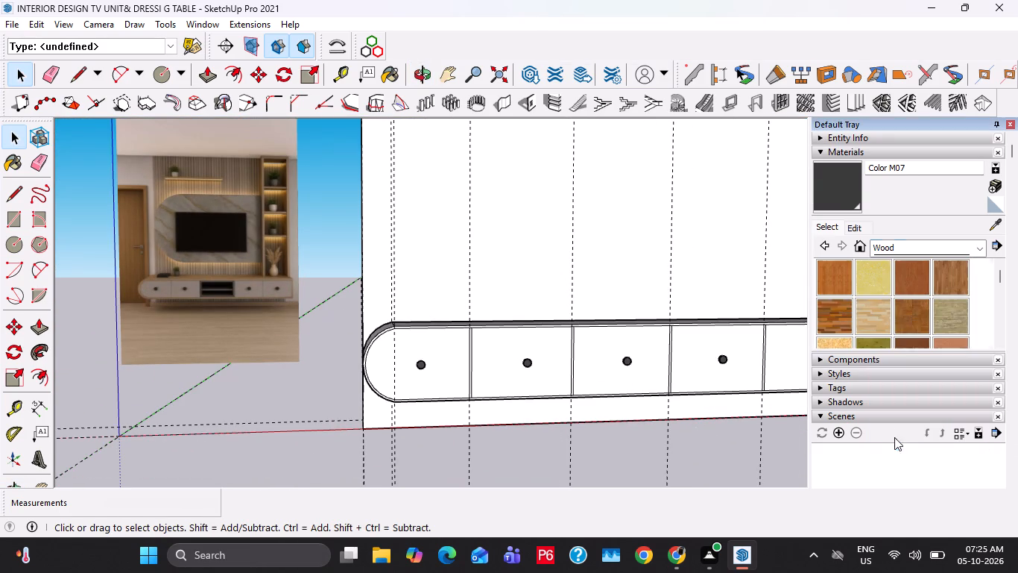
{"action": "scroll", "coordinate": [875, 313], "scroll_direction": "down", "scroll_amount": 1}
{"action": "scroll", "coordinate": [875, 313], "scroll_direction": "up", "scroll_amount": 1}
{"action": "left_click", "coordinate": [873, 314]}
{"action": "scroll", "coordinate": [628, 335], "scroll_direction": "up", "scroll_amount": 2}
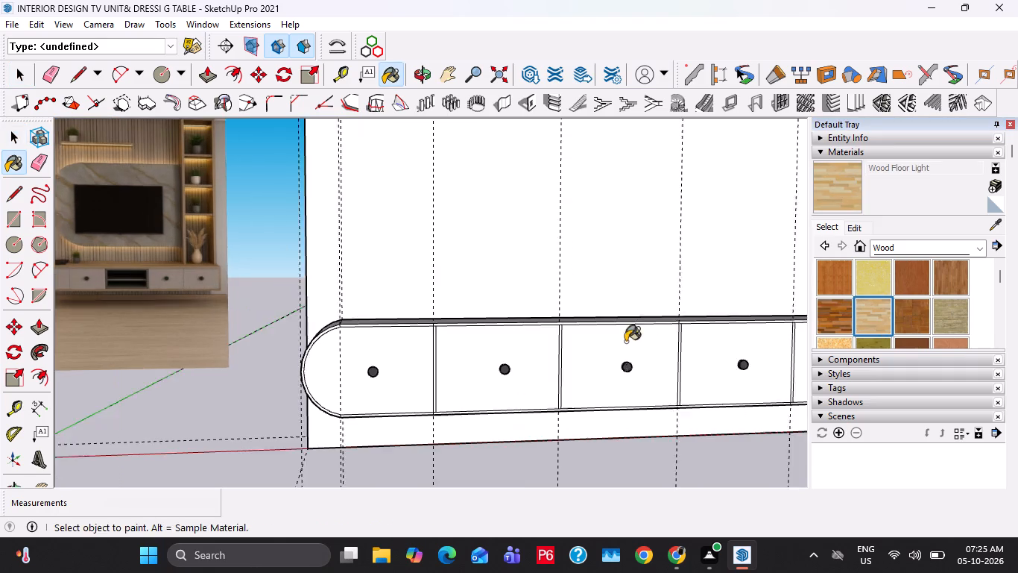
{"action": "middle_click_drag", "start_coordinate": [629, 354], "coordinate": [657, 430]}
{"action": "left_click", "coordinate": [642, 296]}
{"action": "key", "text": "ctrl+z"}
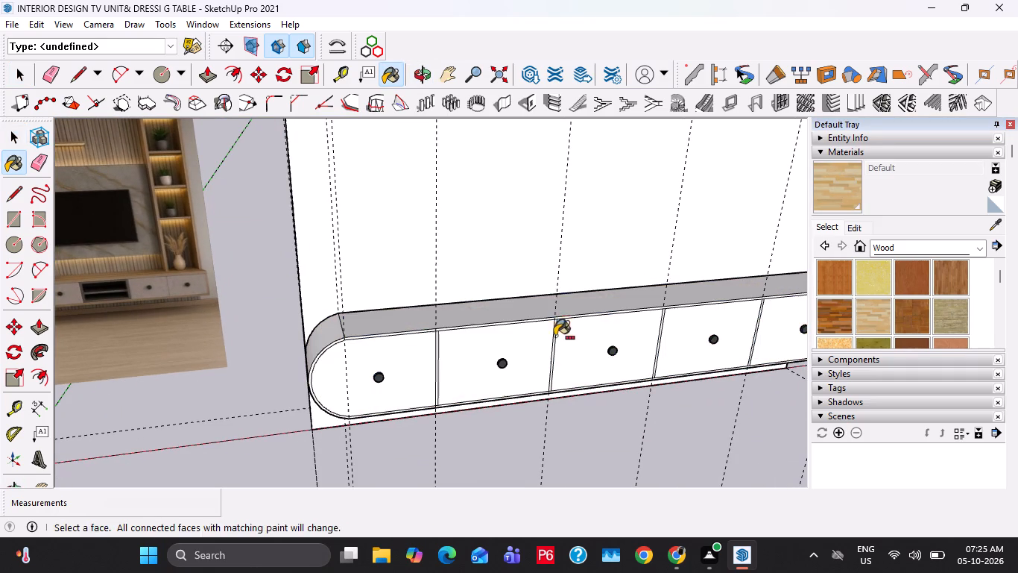
Open the cabinet group for editing and paint its top face with Wood Bamboo.
{"action": "key", "text": "space"}
{"action": "double_click", "coordinate": [596, 304]}
{"action": "left_click", "coordinate": [597, 304]}
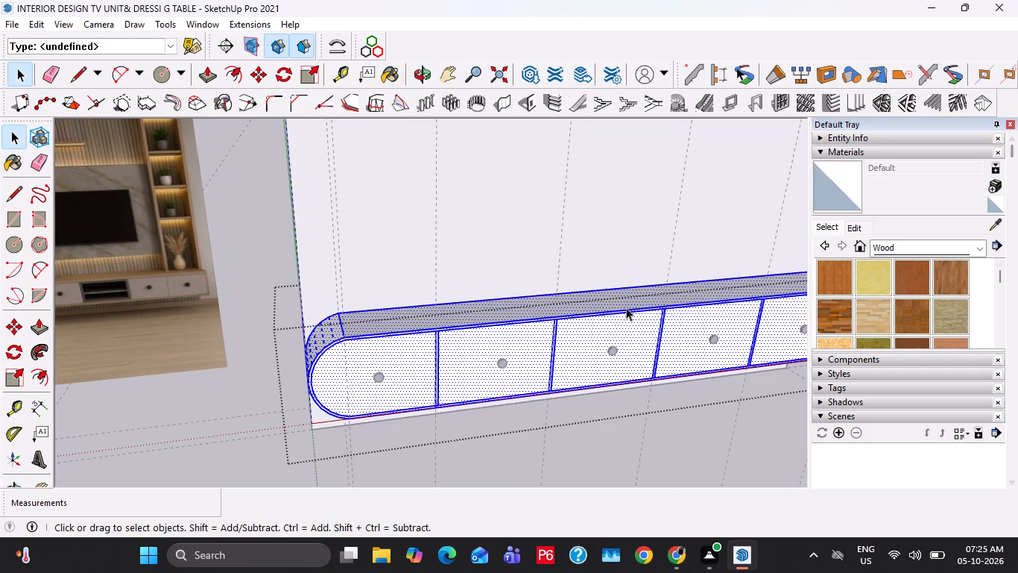
{"action": "left_click", "coordinate": [626, 307]}
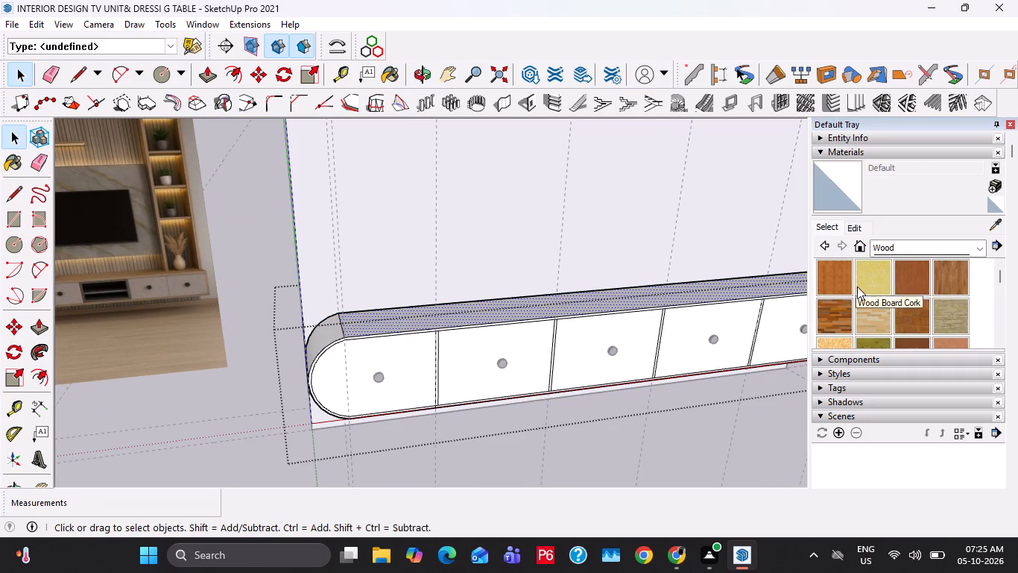
{"action": "left_click", "coordinate": [846, 286]}
{"action": "left_click", "coordinate": [719, 294]}
Paint the cabinet's rounded end, underside and square end with Wood Bamboo, then leave the group.
{"action": "middle_click_drag", "start_coordinate": [505, 326], "coordinate": [617, 300]}
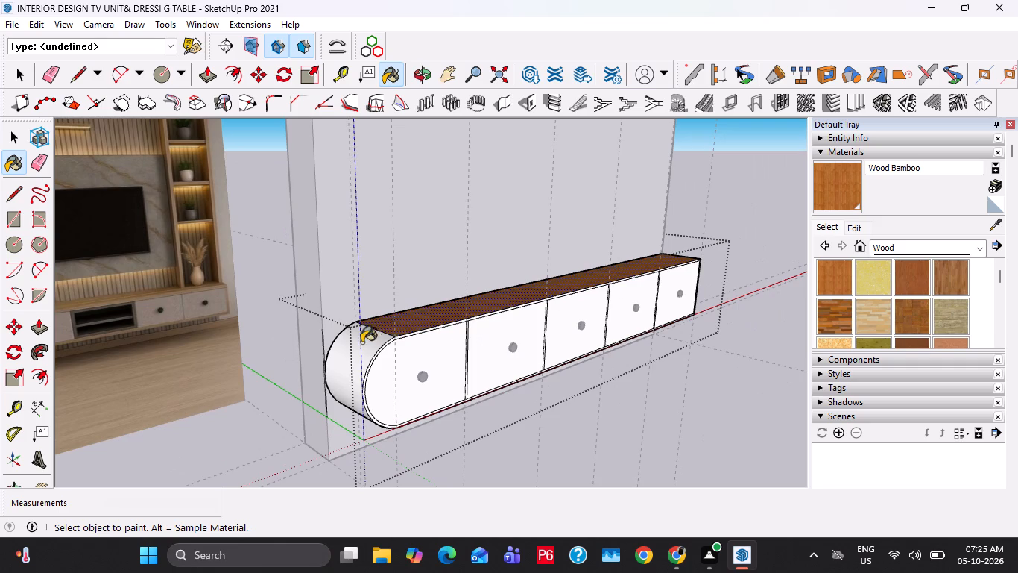
{"action": "left_click", "coordinate": [361, 342]}
{"action": "middle_click_drag", "start_coordinate": [430, 369], "coordinate": [322, 166]}
{"action": "scroll", "coordinate": [411, 291], "scroll_direction": "up", "scroll_amount": 2}
{"action": "left_click", "coordinate": [409, 293]}
{"action": "scroll", "coordinate": [221, 260], "scroll_direction": "down", "scroll_amount": 2}
{"action": "middle_click_drag", "start_coordinate": [675, 306], "coordinate": [475, 312]}
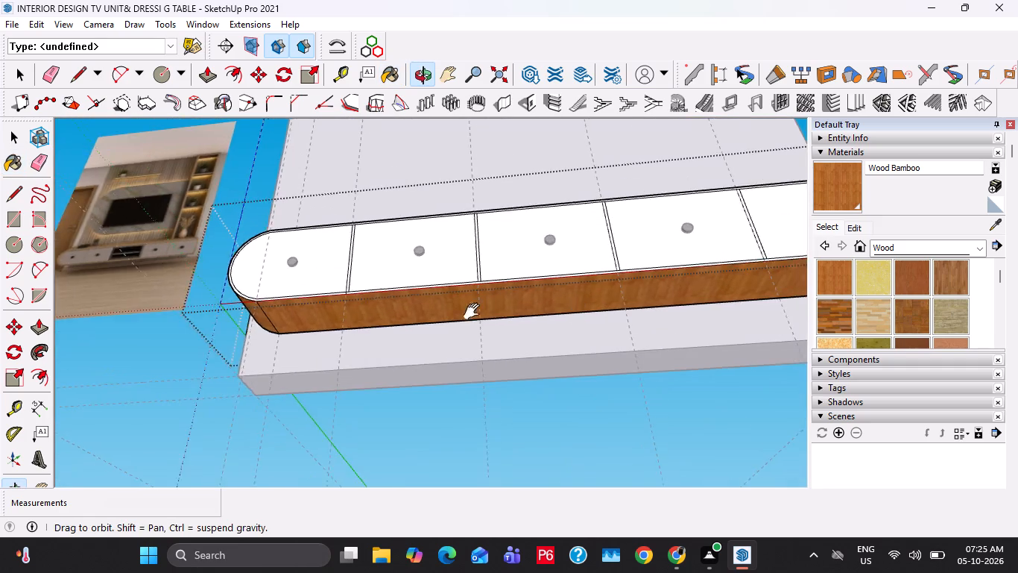
{"action": "middle_click_drag", "start_coordinate": [475, 312], "coordinate": [373, 317]}
{"action": "middle_click_drag", "start_coordinate": [601, 308], "coordinate": [504, 335]}
{"action": "left_click", "coordinate": [653, 183]}
{"action": "middle_click_drag", "start_coordinate": [657, 196], "coordinate": [706, 305]}
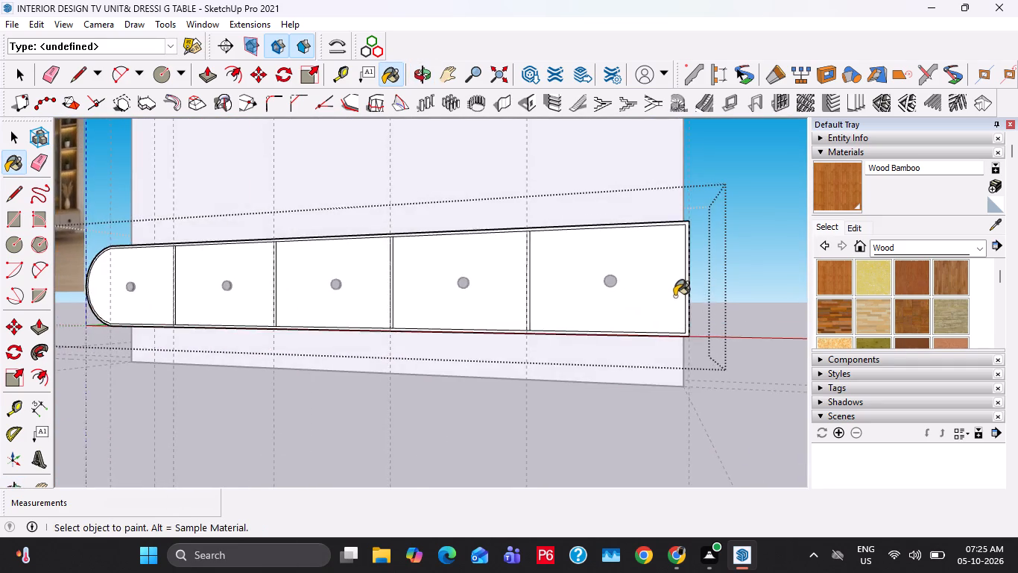
{"action": "scroll", "coordinate": [674, 296], "scroll_direction": "down", "scroll_amount": 6}
{"action": "key", "text": "Escape"}
{"action": "key", "text": "space"}
{"action": "key", "text": "Escape"}
{"action": "key", "text": "Escape"}
Delete the knob on the cabinet's middle section.
{"action": "middle_click_drag", "start_coordinate": [503, 305], "coordinate": [598, 342]}
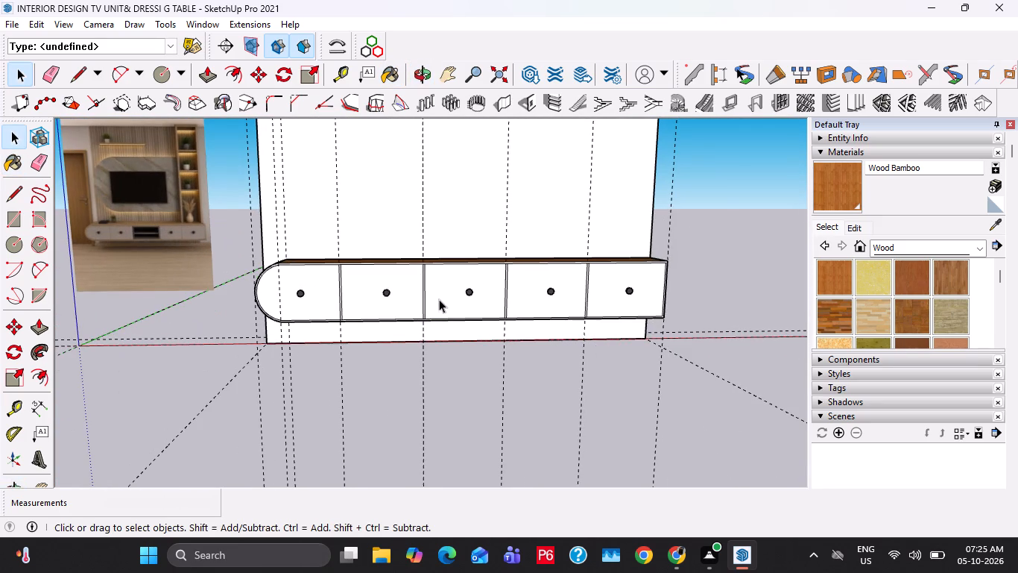
{"action": "scroll", "coordinate": [437, 299], "scroll_direction": "up", "scroll_amount": 5}
{"action": "left_click", "coordinate": [493, 288]}
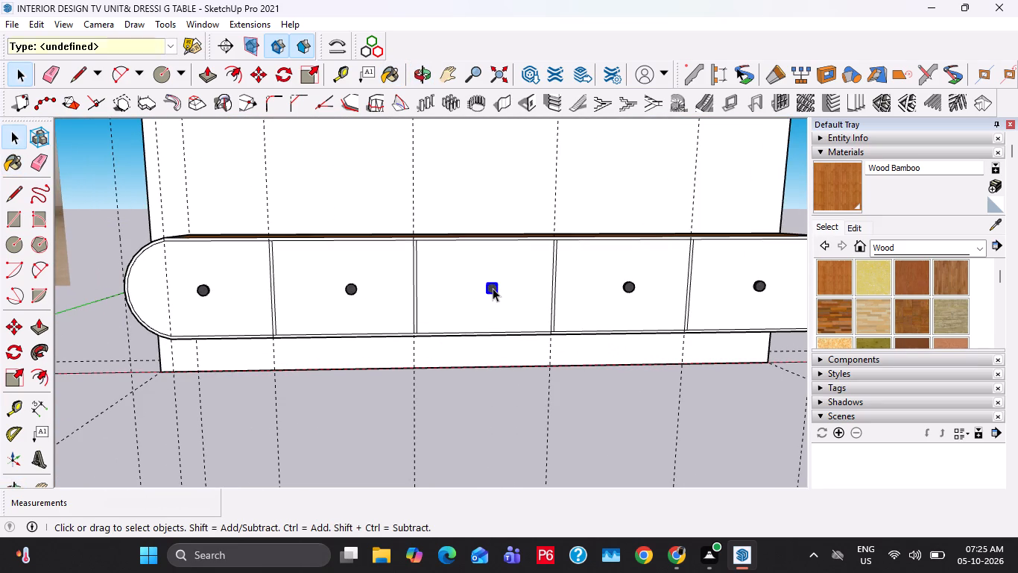
{"action": "key", "text": "Delete"}
Inside the cabinet group, copy the top edge of the middle front panel 8" down to the panel's mid-height.
{"action": "double_click", "coordinate": [493, 289]}
{"action": "left_click", "coordinate": [470, 281]}
{"action": "scroll", "coordinate": [466, 279], "scroll_direction": "up", "scroll_amount": 2}
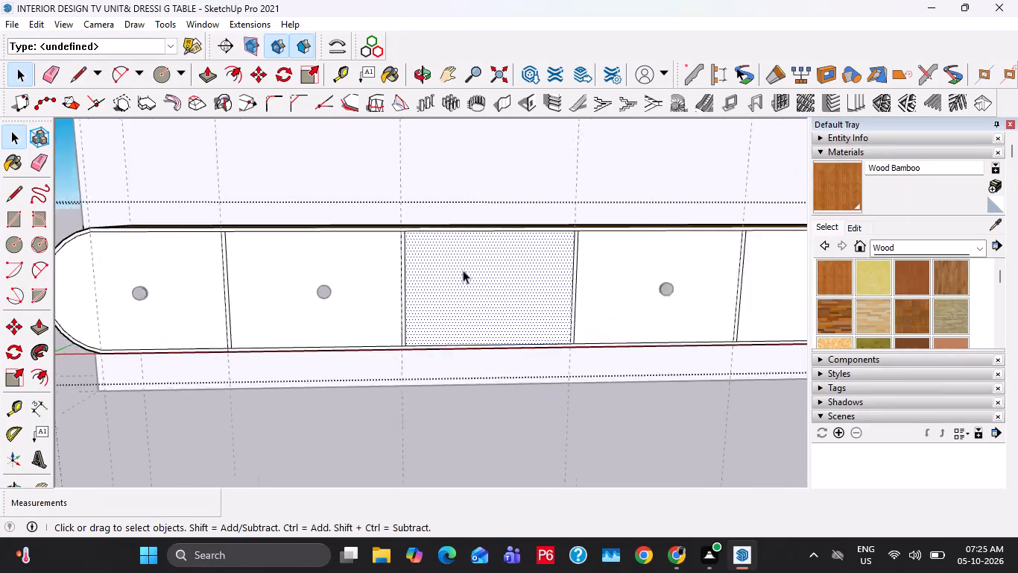
{"action": "scroll", "coordinate": [463, 270], "scroll_direction": "up", "scroll_amount": 4}
{"action": "scroll", "coordinate": [470, 284], "scroll_direction": "down", "scroll_amount": 11}
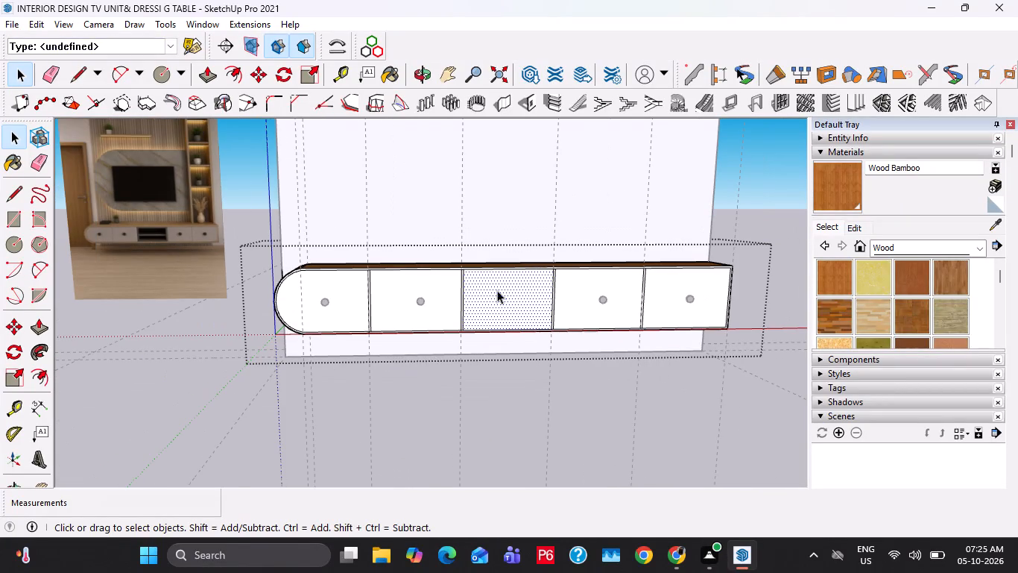
{"action": "scroll", "coordinate": [497, 290], "scroll_direction": "up", "scroll_amount": 8}
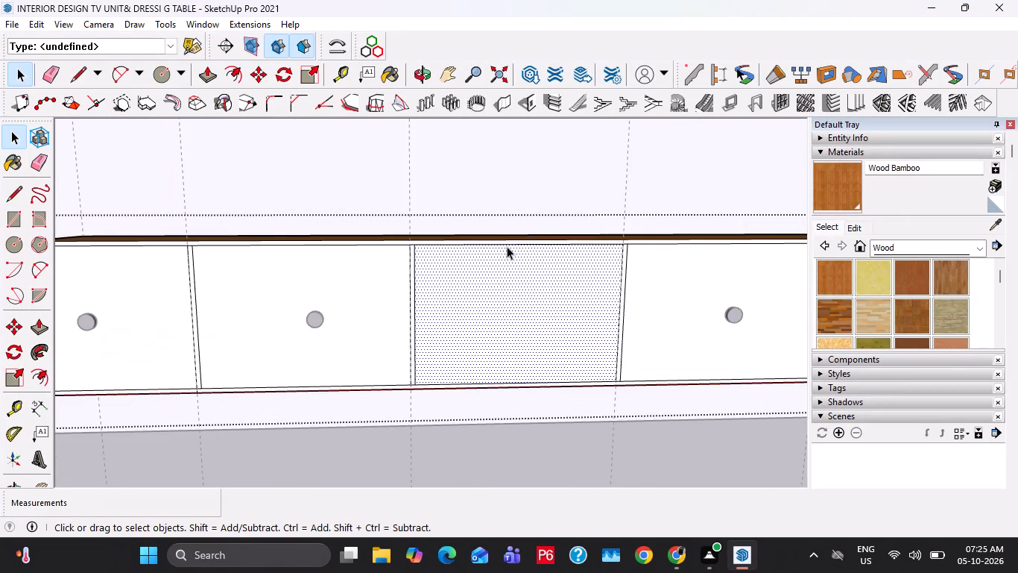
{"action": "left_click", "coordinate": [510, 242]}
{"action": "left_click", "coordinate": [519, 248]}
{"action": "left_click", "coordinate": [520, 245]}
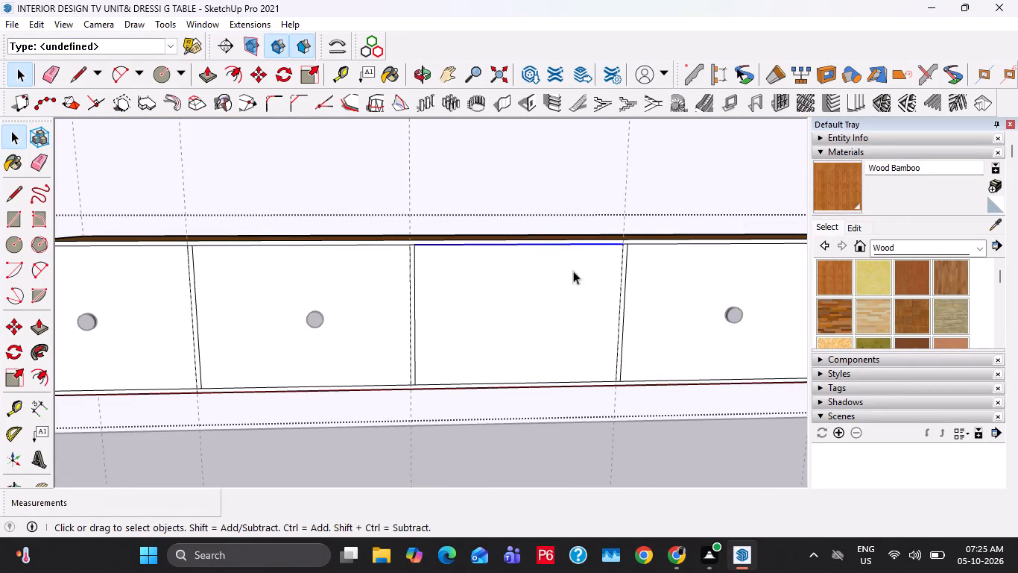
{"action": "key", "text": "m"}
{"action": "scroll", "coordinate": [619, 243], "scroll_direction": "up", "scroll_amount": 4}
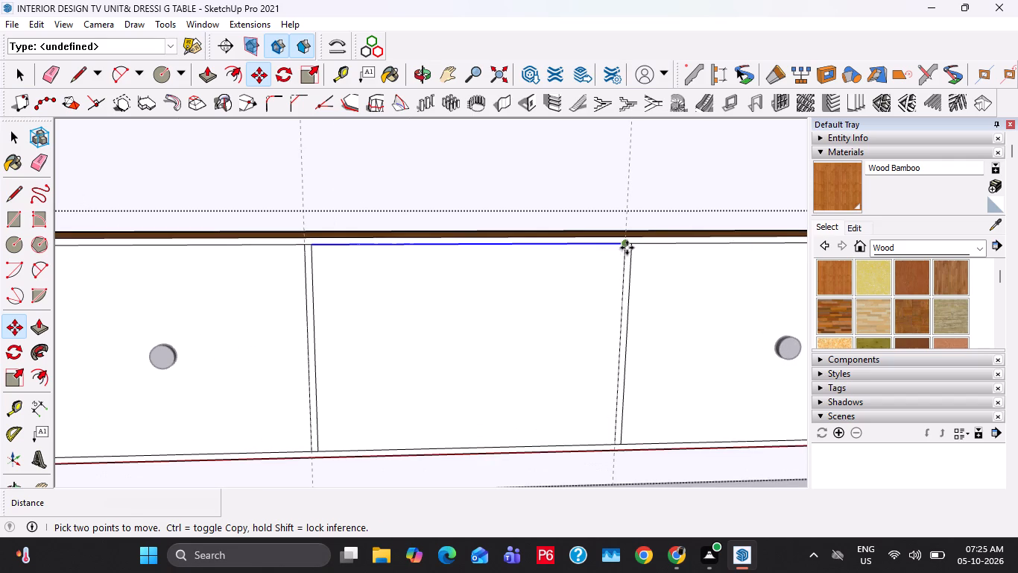
{"action": "left_click", "coordinate": [627, 248]}
{"action": "left_click", "coordinate": [621, 348]}
Copy the new mid-height line 0.5" upward to outline the front edge of a shelf.
{"action": "left_click", "coordinate": [620, 341]}
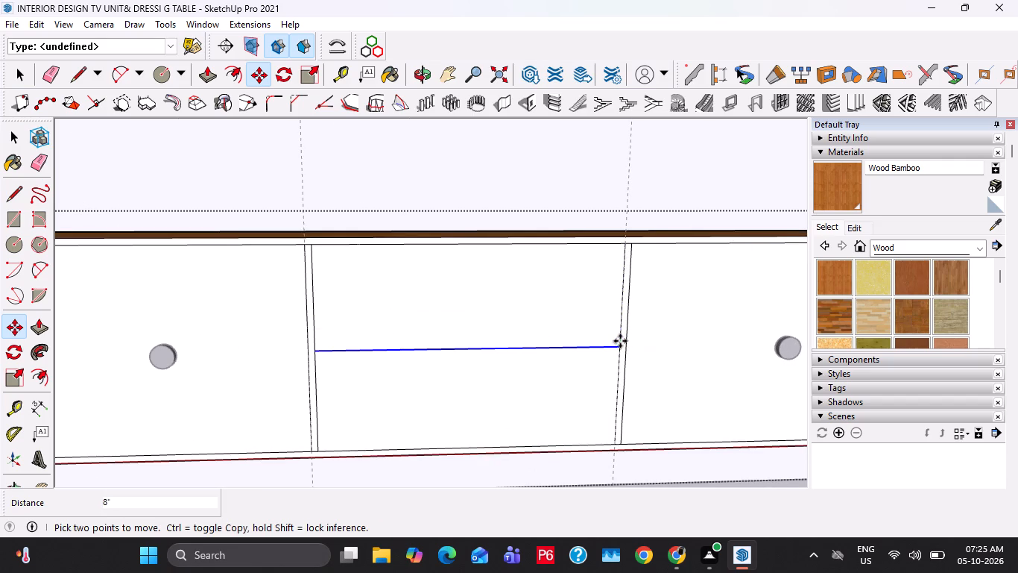
{"action": "type", "text": "0.5\""}
{"action": "key", "text": "Return"}
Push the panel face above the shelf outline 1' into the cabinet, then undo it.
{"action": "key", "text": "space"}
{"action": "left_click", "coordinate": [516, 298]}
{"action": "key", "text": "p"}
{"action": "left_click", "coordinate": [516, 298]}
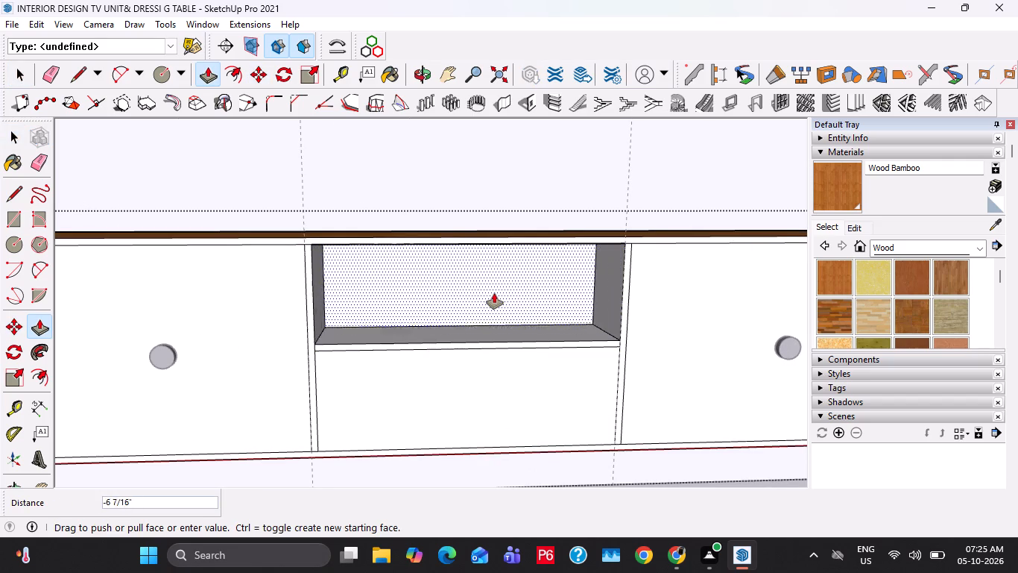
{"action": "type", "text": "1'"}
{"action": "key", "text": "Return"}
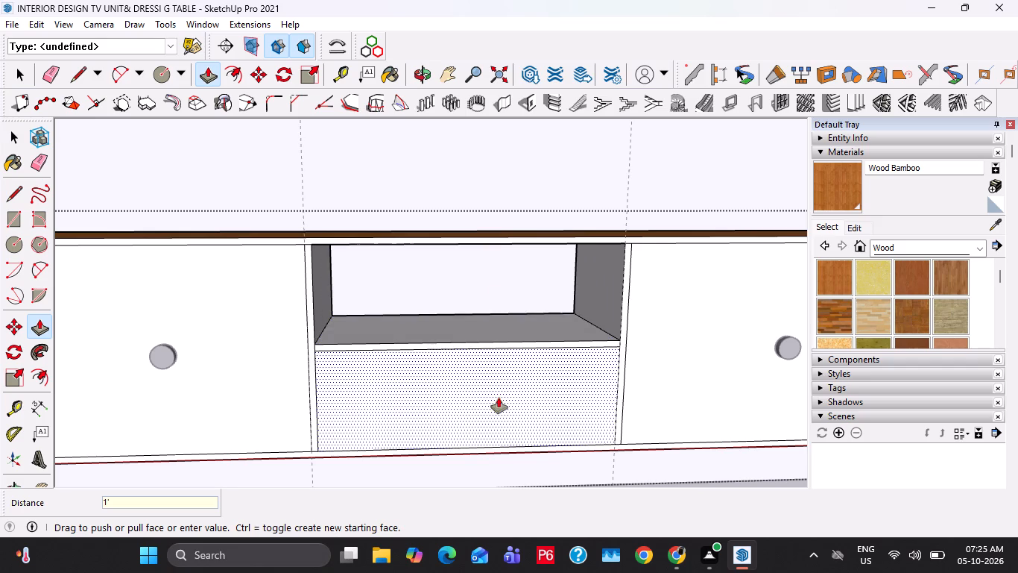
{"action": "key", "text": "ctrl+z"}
Push the panel faces above and below the shelf outline 9" inward to form two open compartments, then leave the group.
{"action": "left_click", "coordinate": [499, 318]}
{"action": "type", "text": "9\""}
{"action": "key", "text": "Return"}
{"action": "double_click", "coordinate": [485, 403]}
{"action": "key", "text": "space"}
{"action": "scroll", "coordinate": [481, 393], "scroll_direction": "down", "scroll_amount": 12}
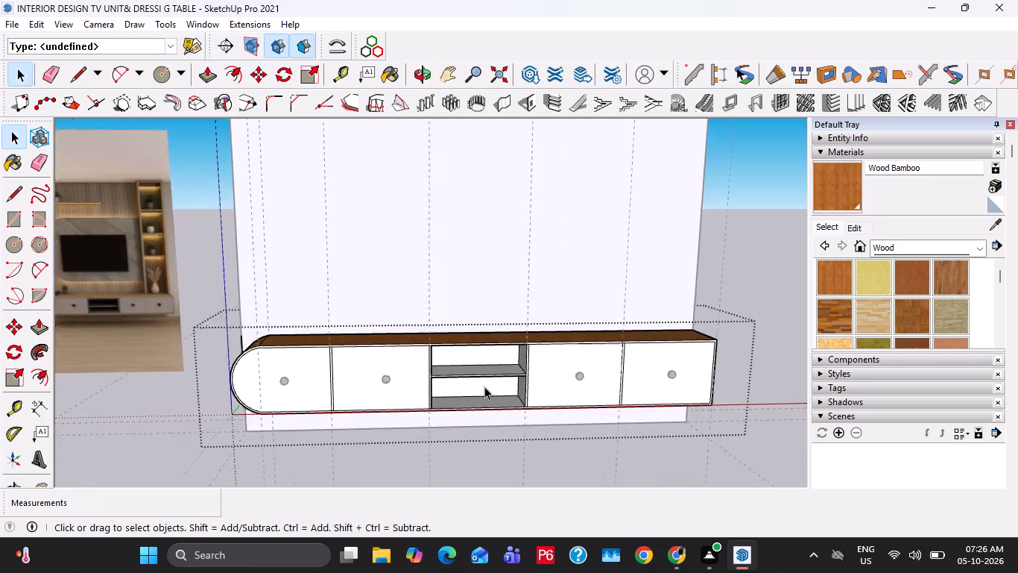
{"action": "key", "text": "Escape"}
{"action": "key", "text": "Escape"}
{"action": "key", "text": "Escape"}
Place a vertical guide 1' inward from the back wall's edge at the cabinet's square end.
{"action": "middle_click_drag", "start_coordinate": [564, 334], "coordinate": [530, 447], "text": "shift"}
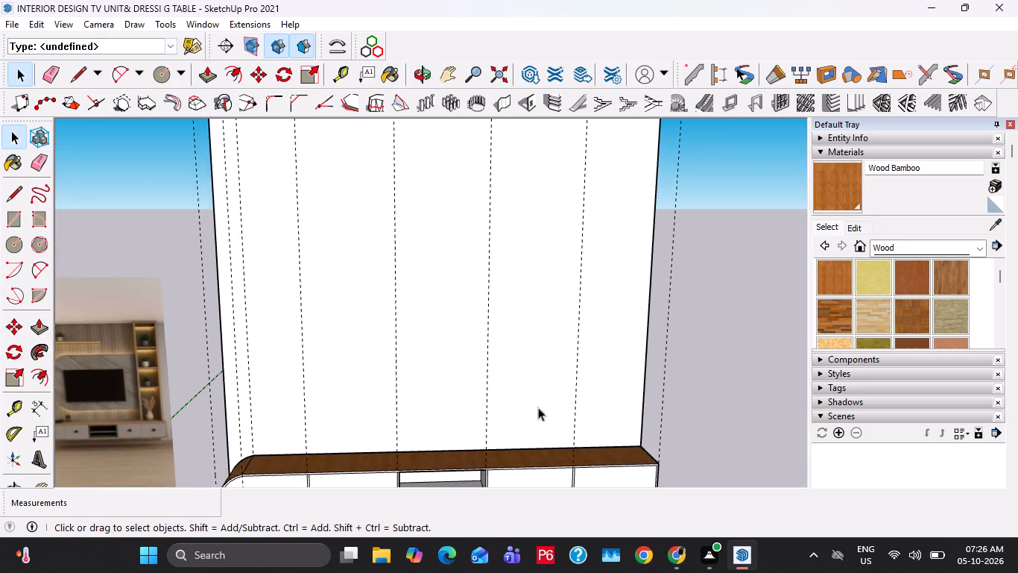
{"action": "scroll", "coordinate": [548, 379], "scroll_direction": "down", "scroll_amount": 5}
{"action": "scroll", "coordinate": [592, 392], "scroll_direction": "up", "scroll_amount": 3}
{"action": "key", "text": "t"}
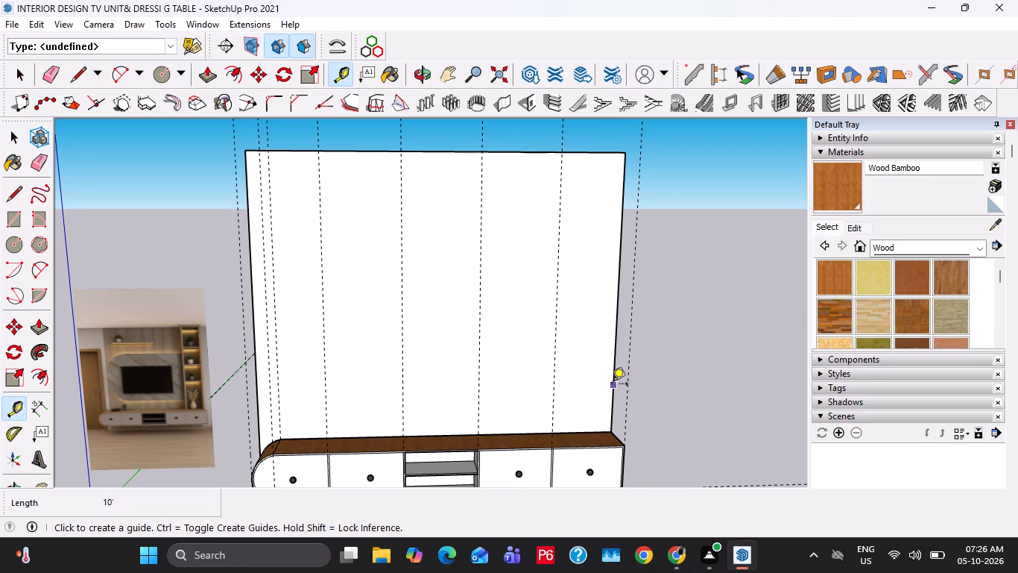
{"action": "left_click", "coordinate": [612, 385]}
{"action": "type", "text": "1'"}
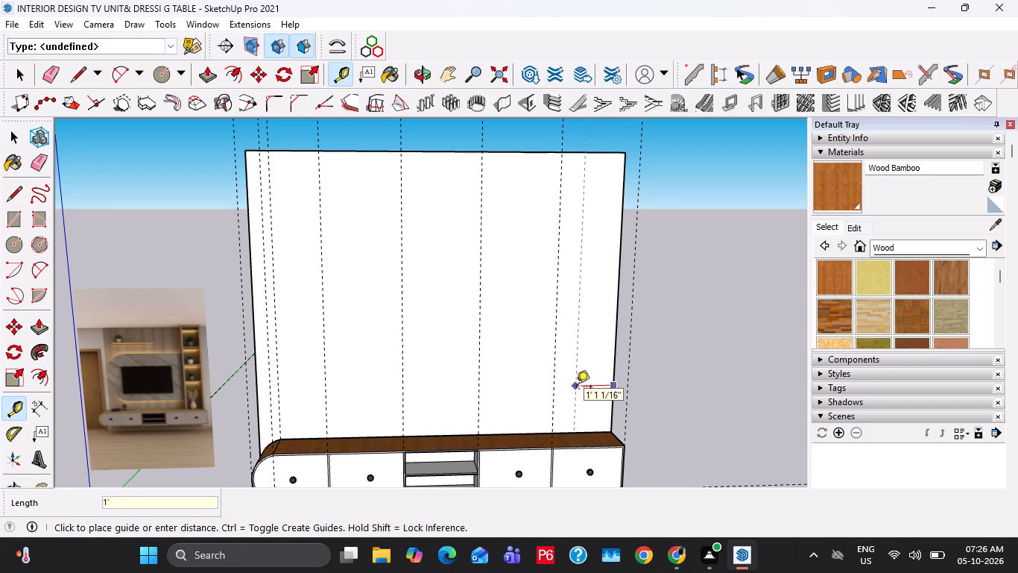
{"action": "key", "text": "Return"}
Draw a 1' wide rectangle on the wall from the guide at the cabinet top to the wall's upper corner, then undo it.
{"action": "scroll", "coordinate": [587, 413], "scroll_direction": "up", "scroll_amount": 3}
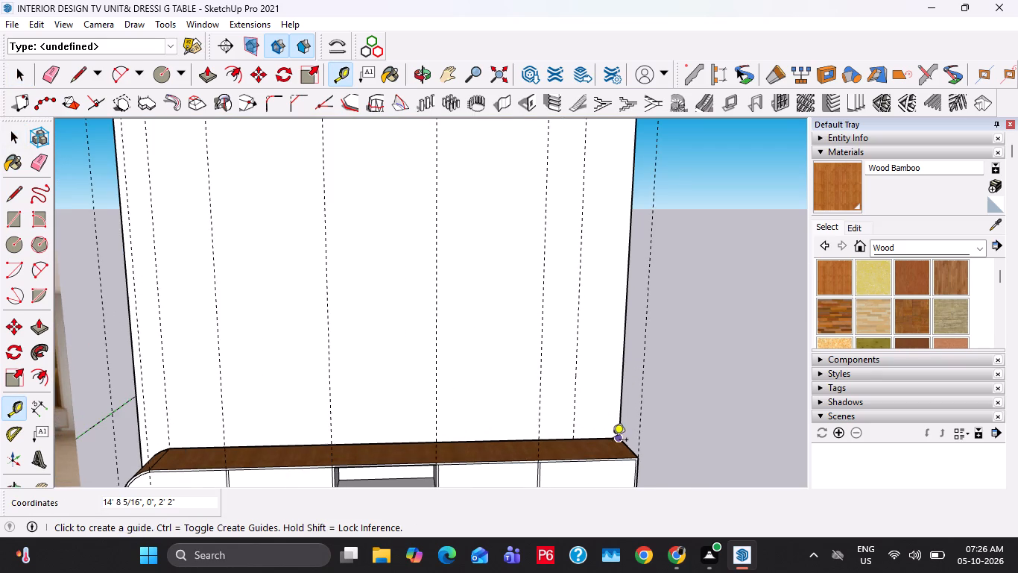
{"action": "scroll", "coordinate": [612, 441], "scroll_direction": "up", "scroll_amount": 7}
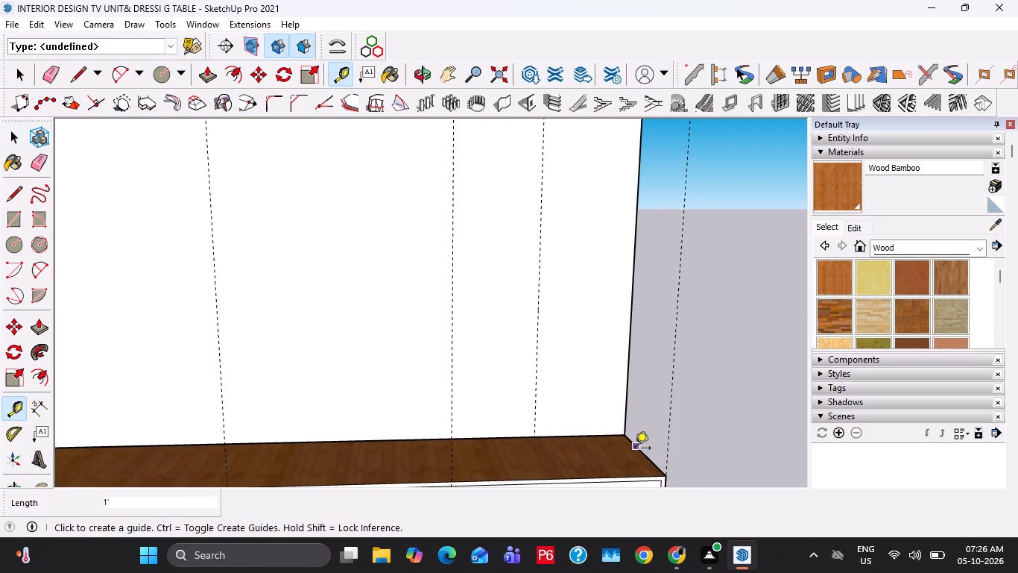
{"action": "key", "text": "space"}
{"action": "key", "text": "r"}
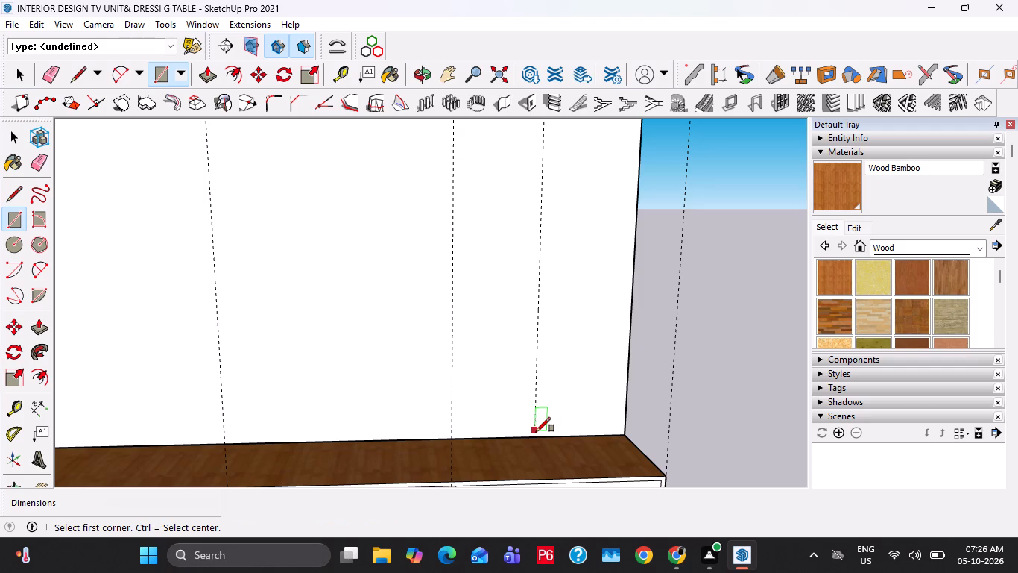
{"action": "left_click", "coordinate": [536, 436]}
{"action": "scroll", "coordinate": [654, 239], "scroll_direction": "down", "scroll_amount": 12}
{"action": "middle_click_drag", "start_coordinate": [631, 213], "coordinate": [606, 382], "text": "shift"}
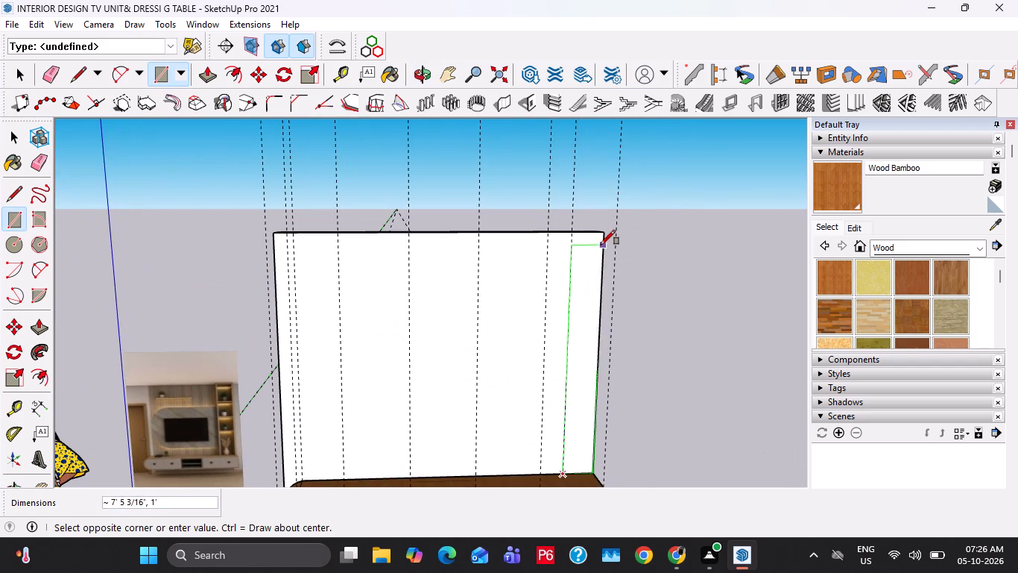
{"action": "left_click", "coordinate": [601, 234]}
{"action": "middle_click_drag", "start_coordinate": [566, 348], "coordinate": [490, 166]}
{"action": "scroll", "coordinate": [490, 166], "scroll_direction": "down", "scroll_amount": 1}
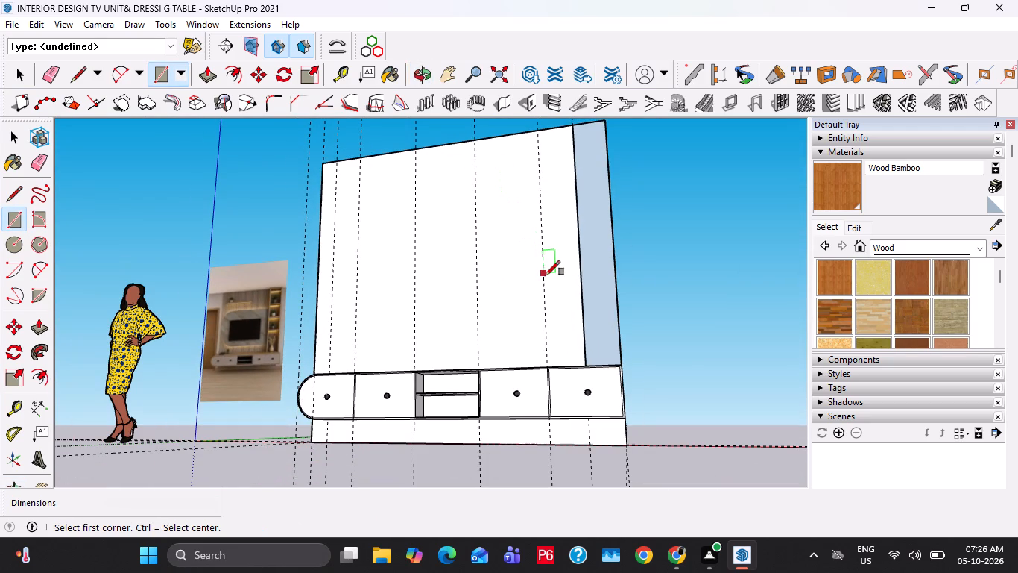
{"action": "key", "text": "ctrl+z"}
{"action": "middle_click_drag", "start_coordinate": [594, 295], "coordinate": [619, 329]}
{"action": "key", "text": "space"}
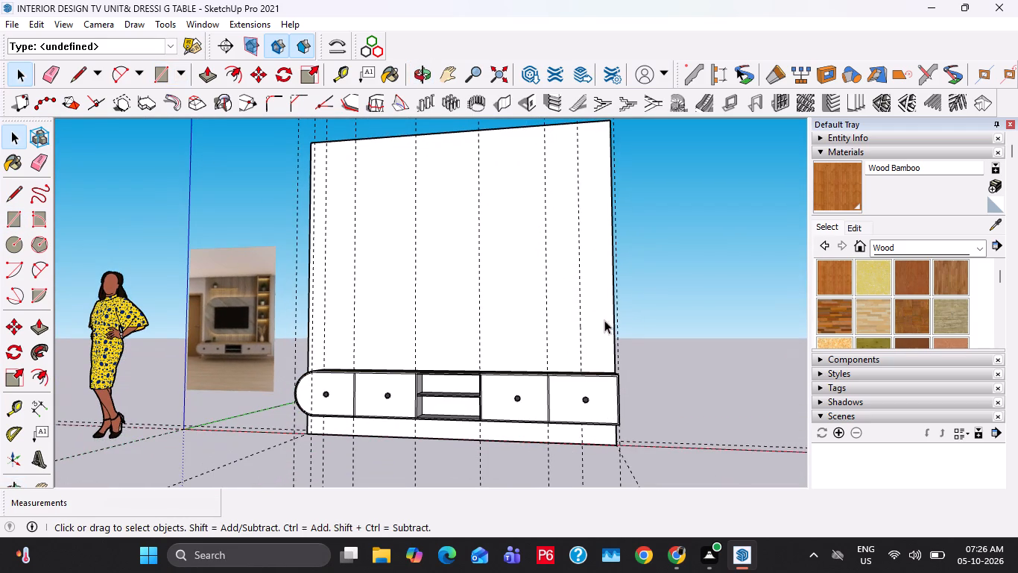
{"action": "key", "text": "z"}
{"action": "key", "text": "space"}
Delete all the guides in the model.
{"action": "left_click", "coordinate": [41, 24]}
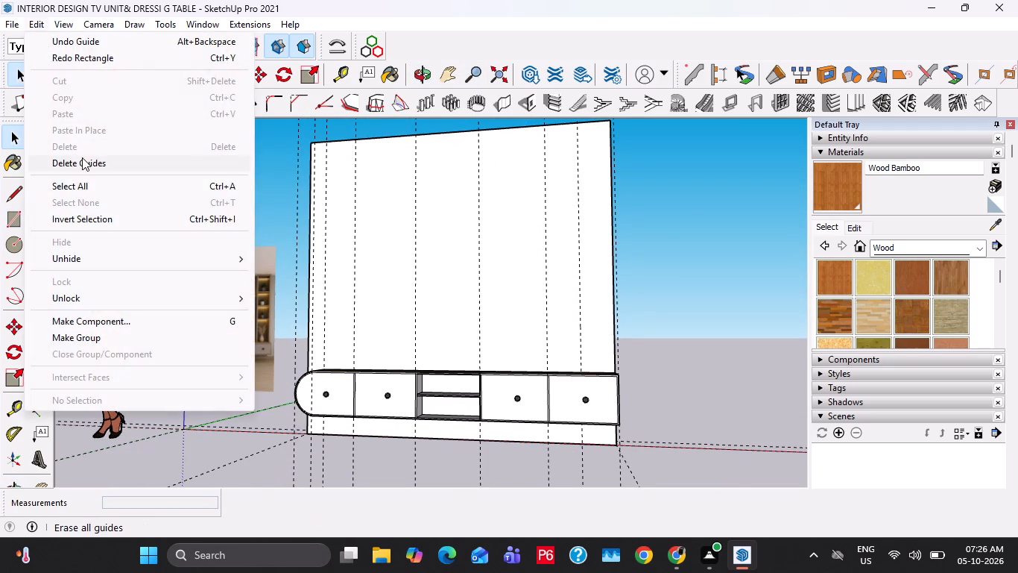
{"action": "left_click", "coordinate": [82, 157]}
Place a vertical guide 1'6" inward from the back wall's edge at the cabinet's square end.
{"action": "middle_click_drag", "start_coordinate": [419, 257], "coordinate": [475, 294]}
{"action": "key", "text": "t"}
{"action": "left_click_drag", "start_coordinate": [605, 251], "coordinate": [598, 251]}
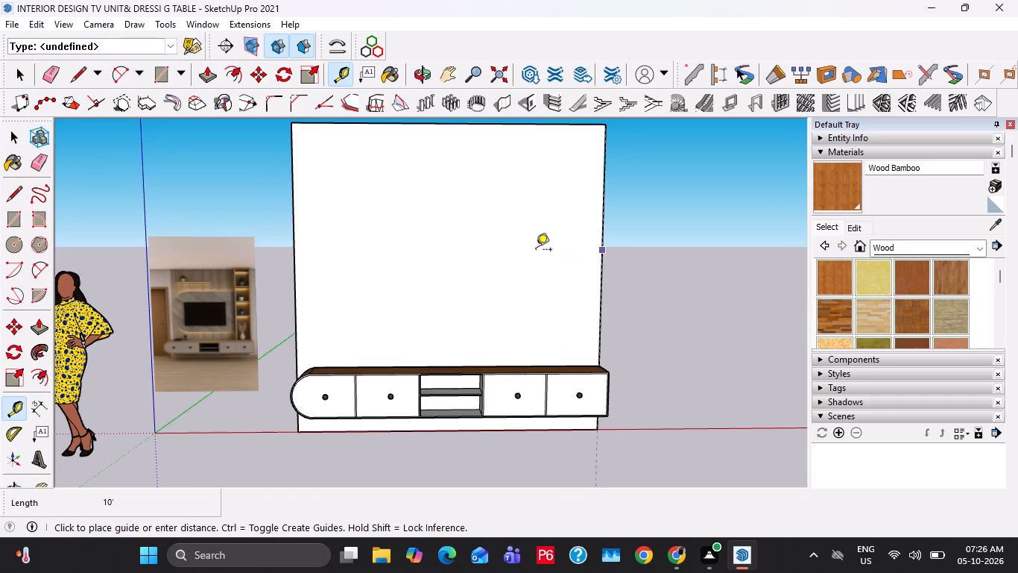
{"action": "type", "text": "1'6\""}
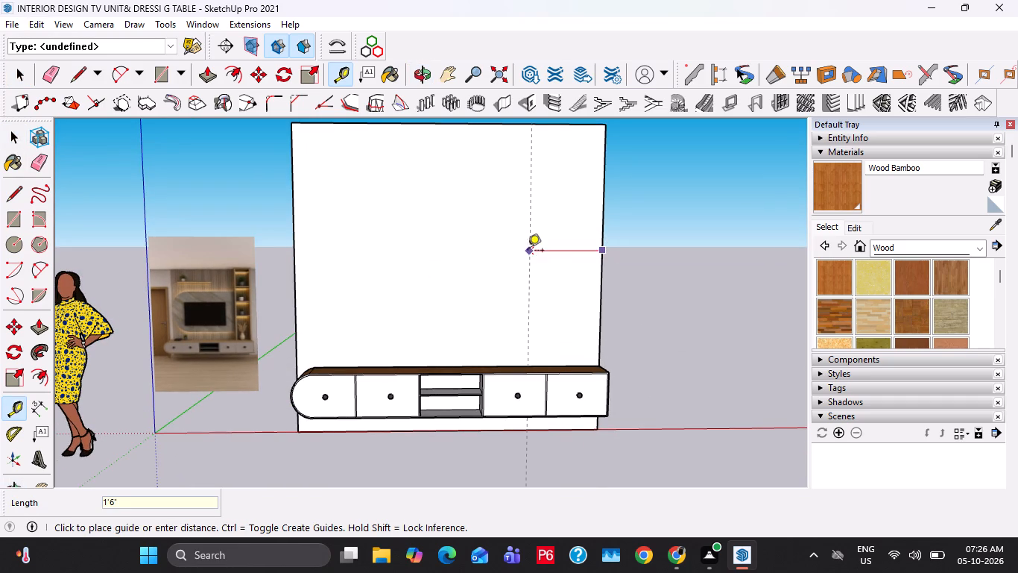
{"action": "key", "text": "Return"}
{"action": "key", "text": "space"}
Draw a rectangle on the wall from the guide's top point to the wall's edge at the cabinet top.
{"action": "middle_click_drag", "start_coordinate": [550, 281], "coordinate": [528, 361]}
{"action": "key", "text": "r"}
{"action": "middle_click_drag", "start_coordinate": [566, 198], "coordinate": [550, 287]}
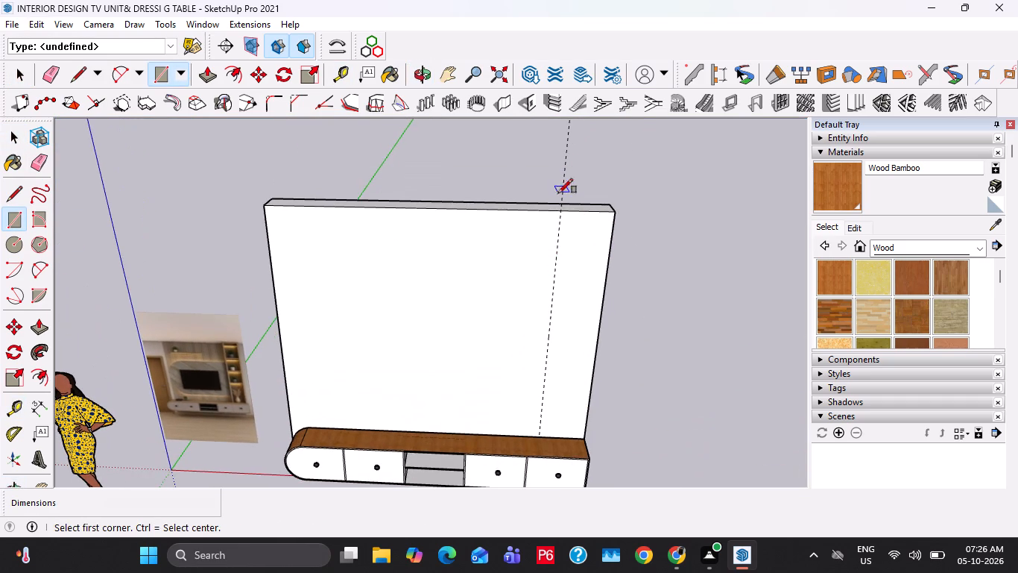
{"action": "left_click", "coordinate": [561, 207]}
{"action": "left_click", "coordinate": [587, 439]}
{"action": "key", "text": "space"}
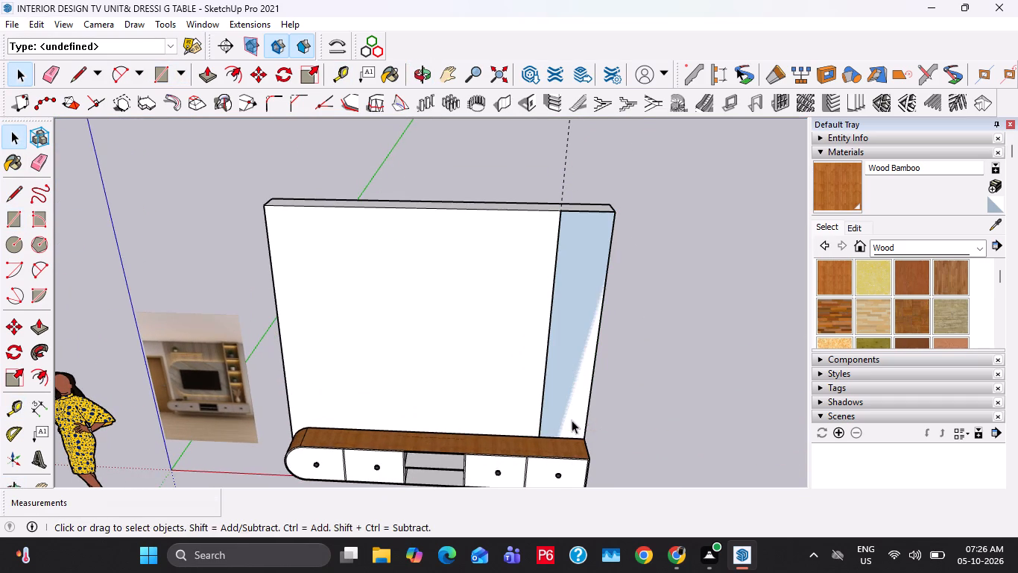
Pull the rectangular wall strip forward to the cabinet's front edge to form the tall side unit.
{"action": "left_click", "coordinate": [570, 419]}
{"action": "key", "text": "p"}
{"action": "left_click", "coordinate": [564, 428]}
{"action": "middle_click_drag", "start_coordinate": [543, 443], "coordinate": [608, 443]}
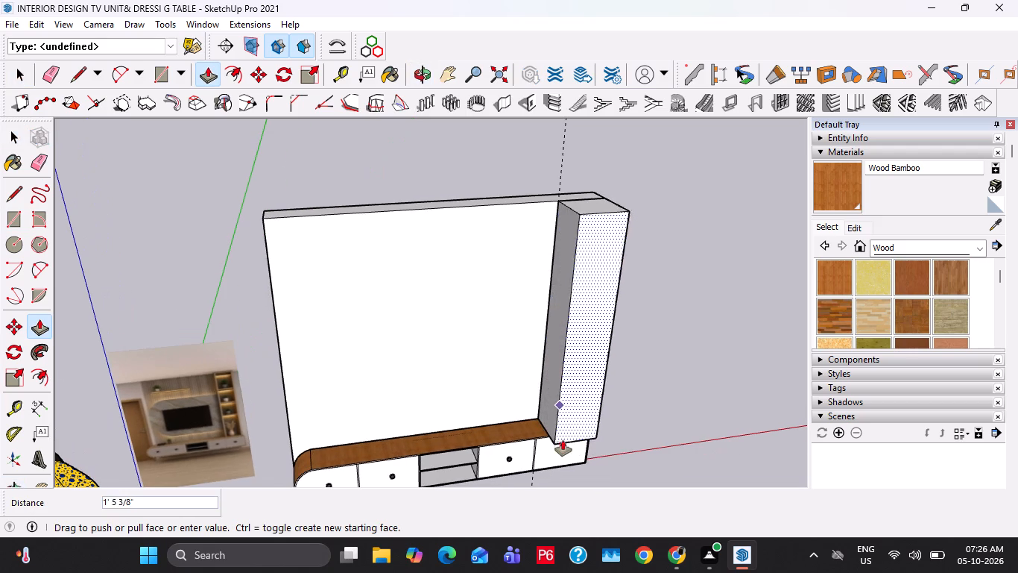
{"action": "left_click", "coordinate": [540, 440]}
{"action": "key", "text": "space"}
Offset the tall side unit's front face outline 1" inward.
{"action": "middle_click_drag", "start_coordinate": [557, 396], "coordinate": [533, 392]}
{"action": "scroll", "coordinate": [554, 381], "scroll_direction": "up", "scroll_amount": 2}
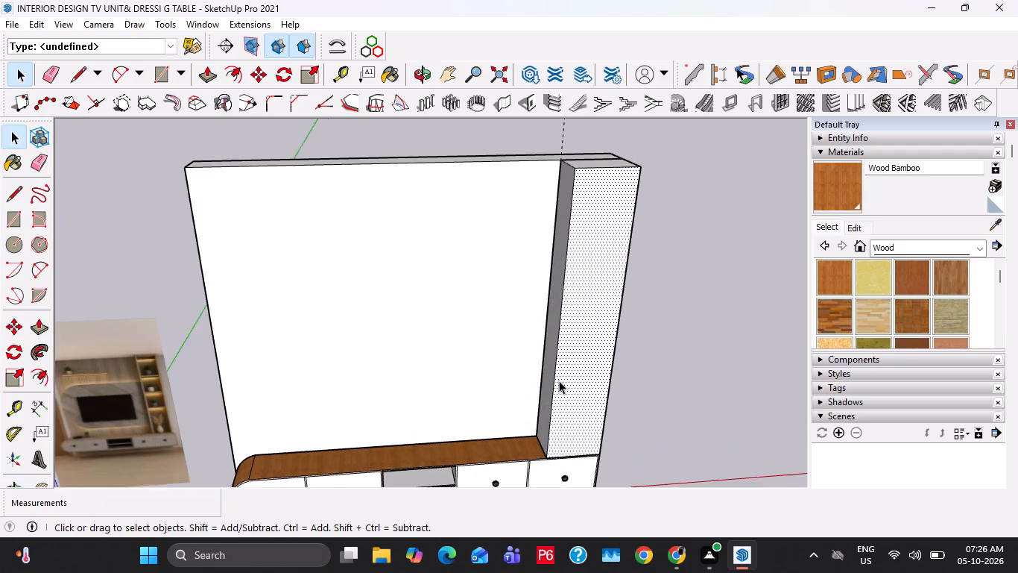
{"action": "scroll", "coordinate": [559, 381], "scroll_direction": "up", "scroll_amount": 2}
{"action": "key", "text": "f"}
{"action": "left_click", "coordinate": [549, 374]}
{"action": "key", "text": "1"}
{"action": "key", "text": "shift+quotedbl"}
{"action": "key", "text": "Return"}
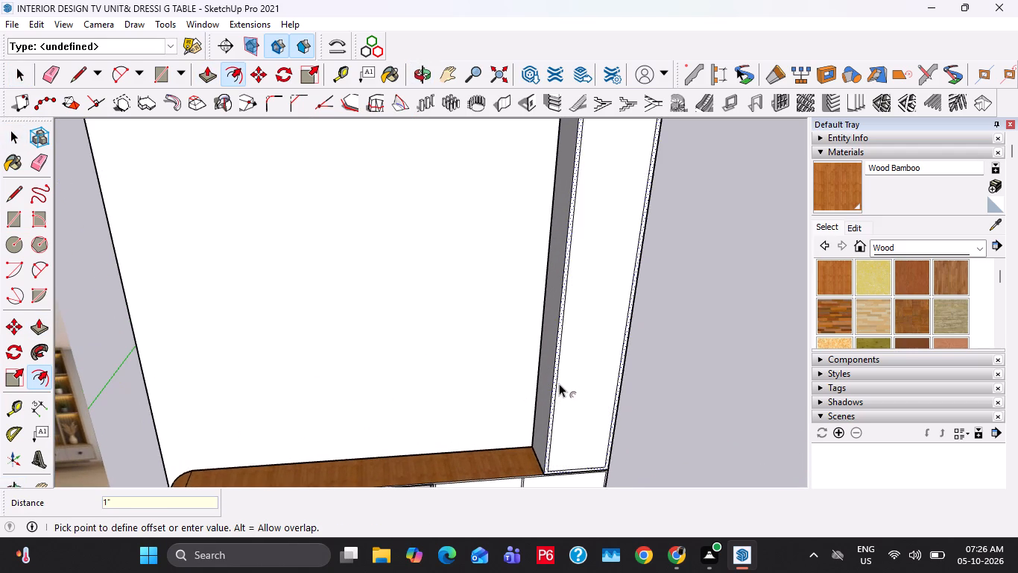
{"action": "key", "text": "space"}
Push the tall unit's inner front face 9" inward to leave an open frame.
{"action": "scroll", "coordinate": [551, 367], "scroll_direction": "down", "scroll_amount": 4}
{"action": "left_click", "coordinate": [592, 322]}
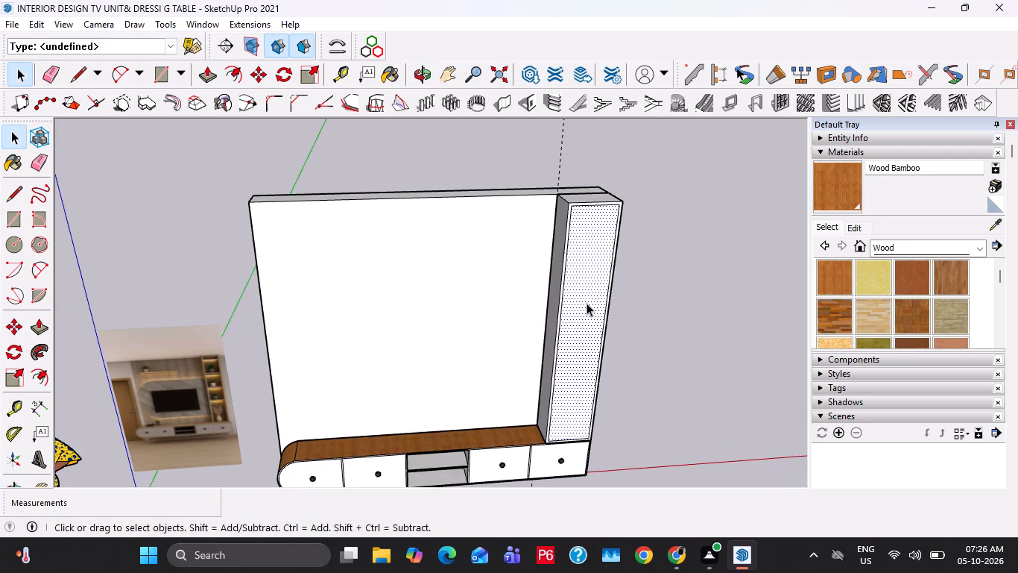
{"action": "key", "text": "p"}
{"action": "left_click", "coordinate": [587, 303]}
{"action": "type", "text": "9\""}
{"action": "key", "text": "Return"}
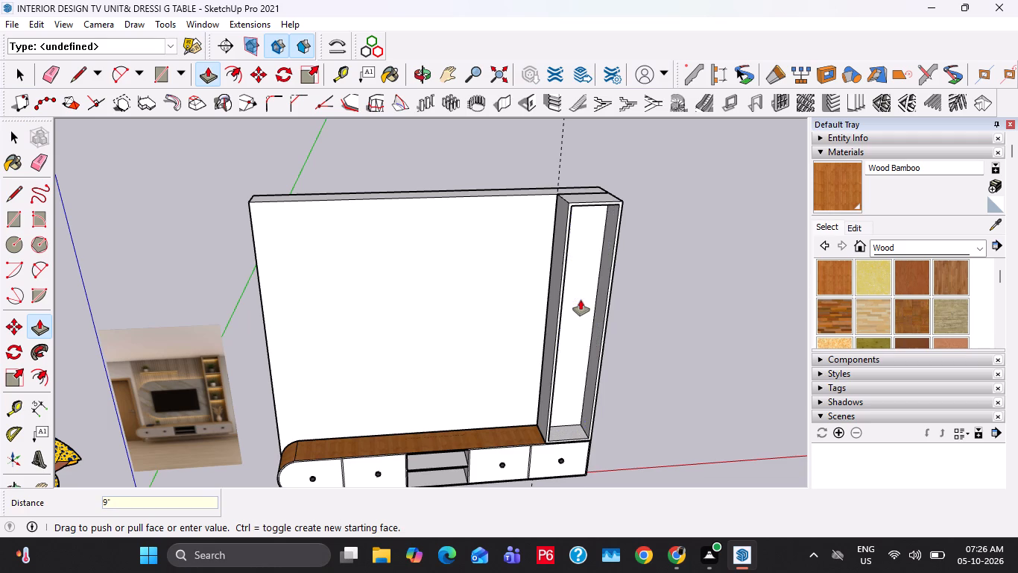
{"action": "middle_click_drag", "start_coordinate": [576, 300], "coordinate": [500, 300]}
{"action": "key", "text": "space"}
Copy the recess's top back edge down to its bottom back edge and divide the span into 5 equal parts.
{"action": "scroll", "coordinate": [594, 261], "scroll_direction": "up", "scroll_amount": 3}
{"action": "middle_click_drag", "start_coordinate": [575, 237], "coordinate": [581, 136]}
{"action": "scroll", "coordinate": [575, 206], "scroll_direction": "up", "scroll_amount": 4}
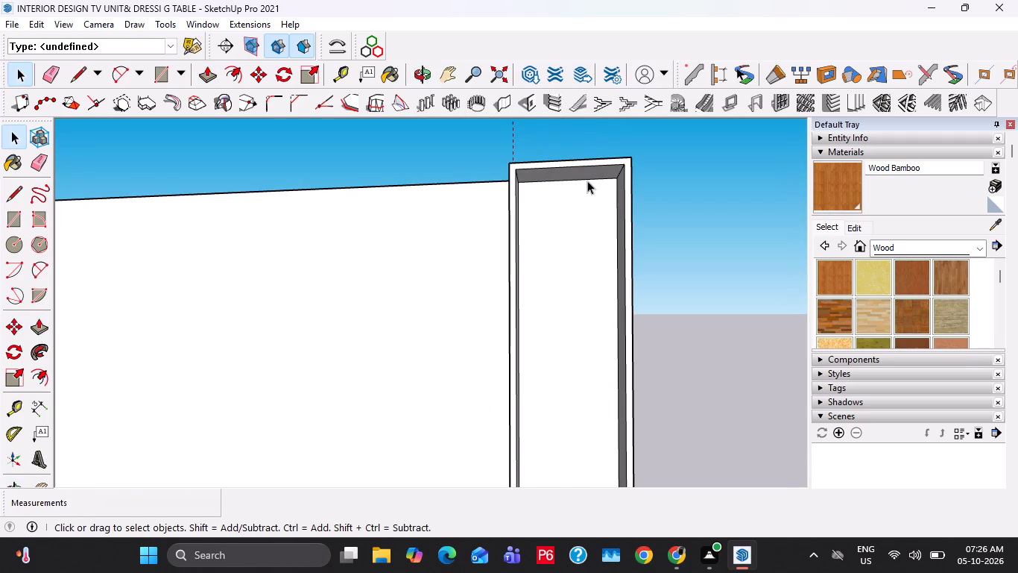
{"action": "left_click", "coordinate": [587, 181]}
{"action": "middle_click_drag", "start_coordinate": [637, 228], "coordinate": [657, 232]}
{"action": "key", "text": "m"}
{"action": "left_click", "coordinate": [611, 184]}
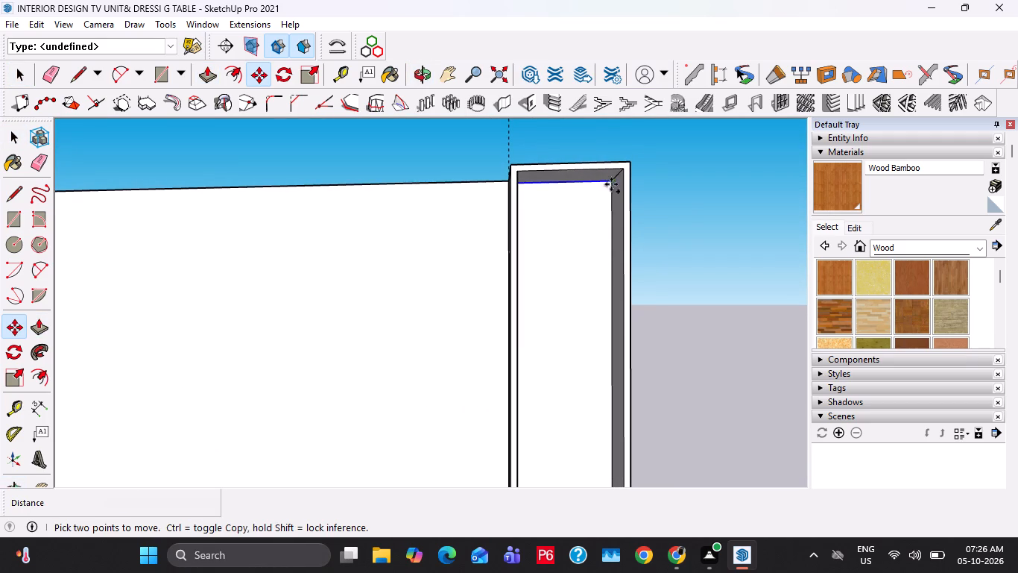
{"action": "middle_click_drag", "start_coordinate": [601, 341], "coordinate": [585, 158], "text": "shift"}
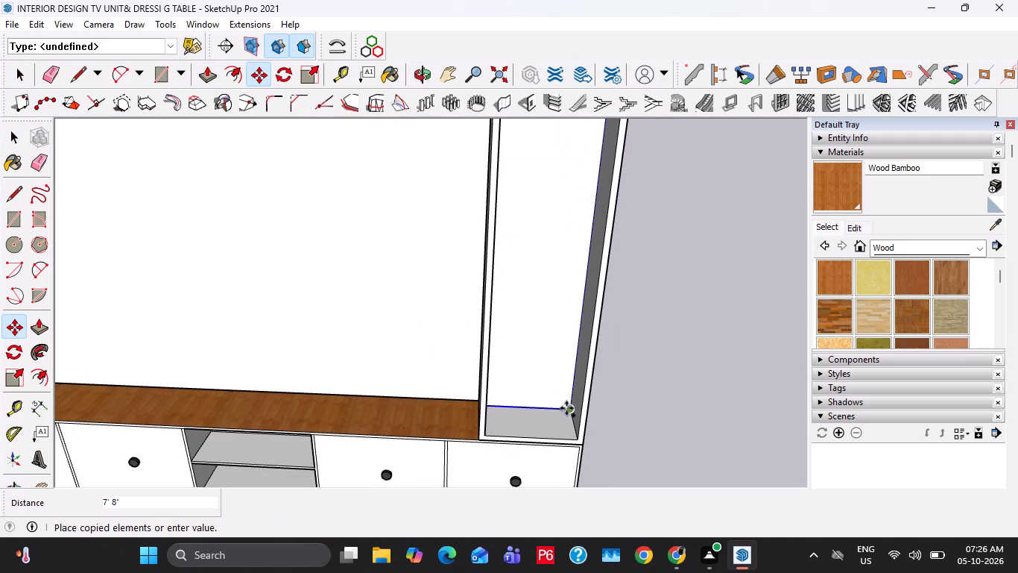
{"action": "left_click", "coordinate": [566, 408]}
{"action": "key", "text": "x"}
{"action": "key", "text": "BackSpace"}
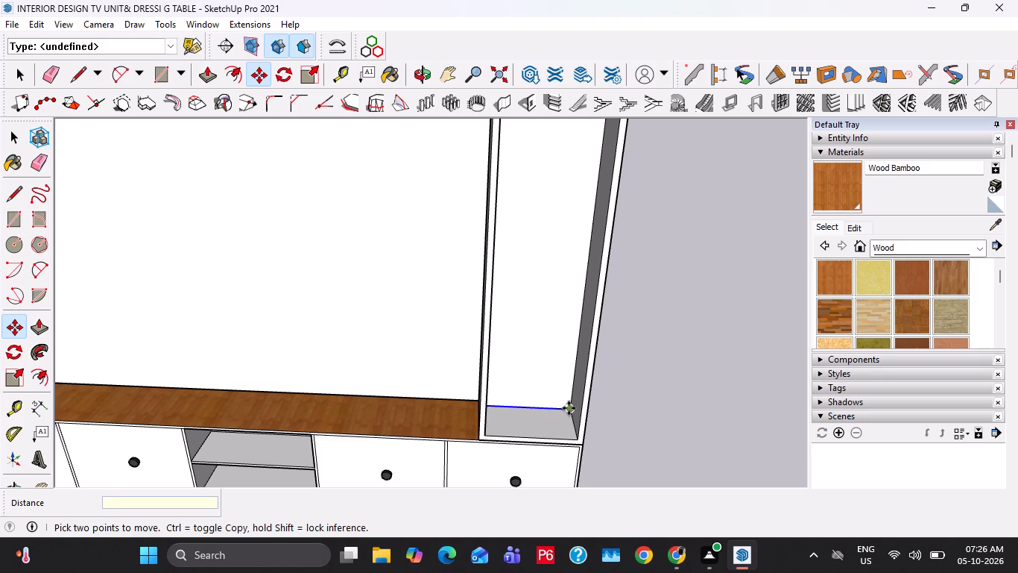
{"action": "key", "text": "slash"}
{"action": "key", "text": "5"}
{"action": "key", "text": "Return"}
{"action": "key", "text": "space"}
Copy the lowest division line 0.5" vertically to outline a shelf thickness.
{"action": "scroll", "coordinate": [551, 398], "scroll_direction": "down", "scroll_amount": 6}
{"action": "scroll", "coordinate": [543, 342], "scroll_direction": "up", "scroll_amount": 8}
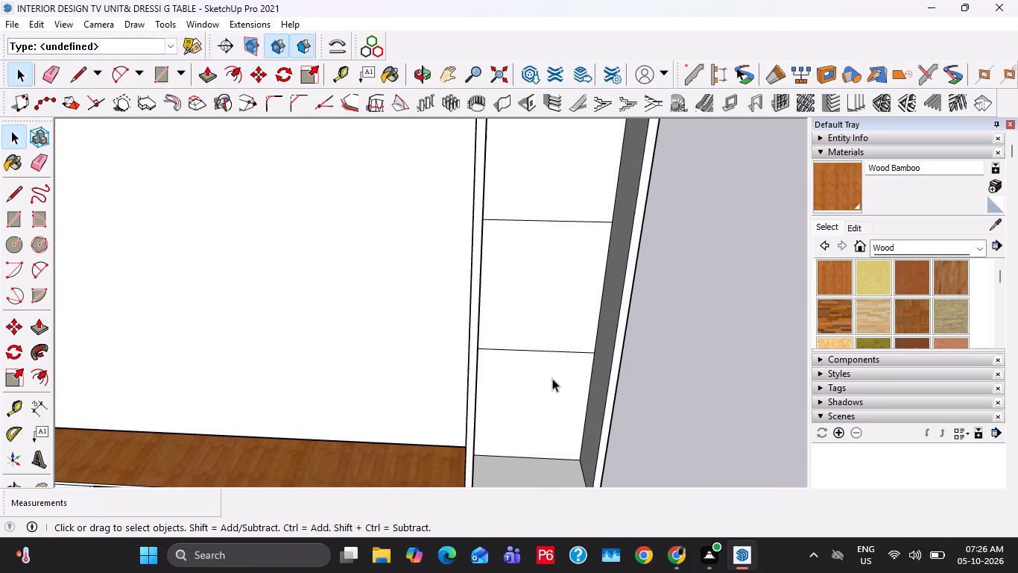
{"action": "left_click", "coordinate": [566, 351]}
{"action": "scroll", "coordinate": [570, 360], "scroll_direction": "up", "scroll_amount": 6}
{"action": "key", "text": "m"}
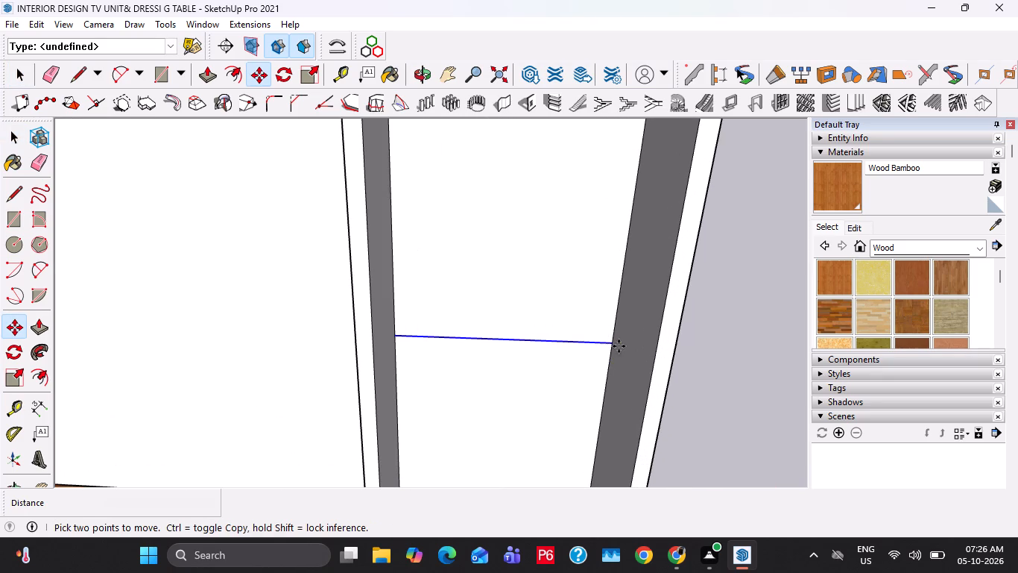
{"action": "left_click", "coordinate": [615, 346]}
{"action": "type", "text": "0.5\""}
{"action": "key", "text": "Return"}
{"action": "key", "text": "space"}
Copy the 0.5" shelf strip from the lowest division line onto each of the three division lines above.
{"action": "scroll", "coordinate": [581, 354], "scroll_direction": "up", "scroll_amount": 8}
{"action": "double_click", "coordinate": [601, 328]}
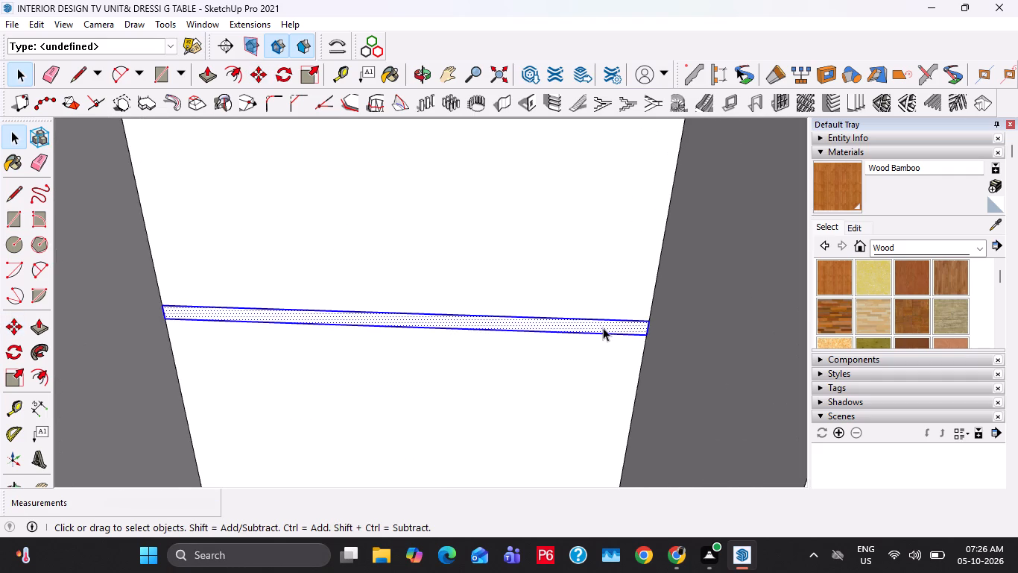
{"action": "scroll", "coordinate": [618, 336], "scroll_direction": "down", "scroll_amount": 3}
{"action": "key", "text": "m"}
{"action": "left_click", "coordinate": [637, 340]}
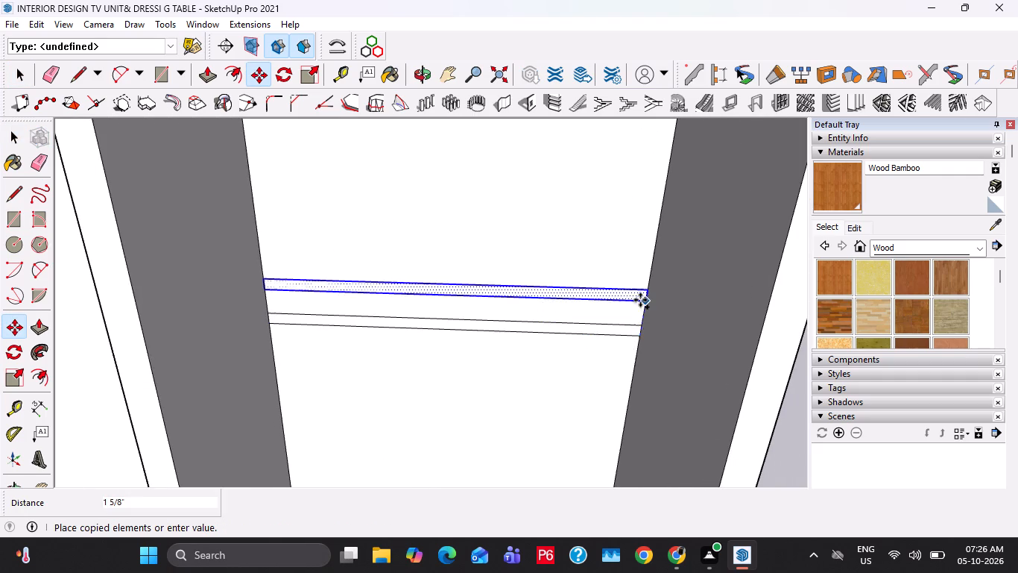
{"action": "scroll", "coordinate": [640, 297], "scroll_direction": "down", "scroll_amount": 10}
{"action": "middle_click_drag", "start_coordinate": [636, 239], "coordinate": [605, 401], "text": "shift"}
{"action": "scroll", "coordinate": [636, 292], "scroll_direction": "up", "scroll_amount": 4}
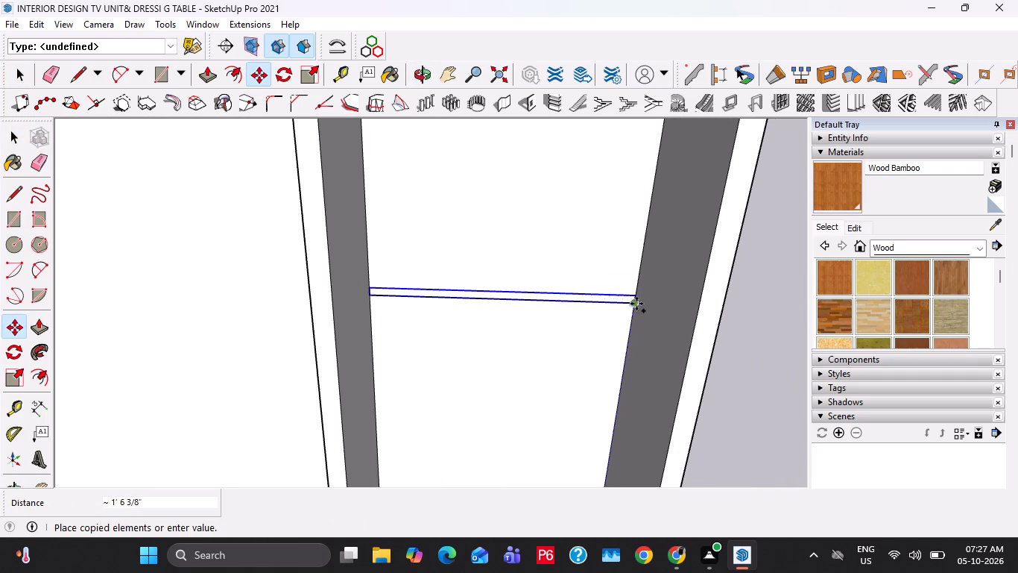
{"action": "left_click", "coordinate": [636, 304]}
{"action": "left_click", "coordinate": [630, 310]}
{"action": "scroll", "coordinate": [608, 208], "scroll_direction": "down", "scroll_amount": 10}
{"action": "middle_click_drag", "start_coordinate": [619, 182], "coordinate": [573, 411], "text": "shift"}
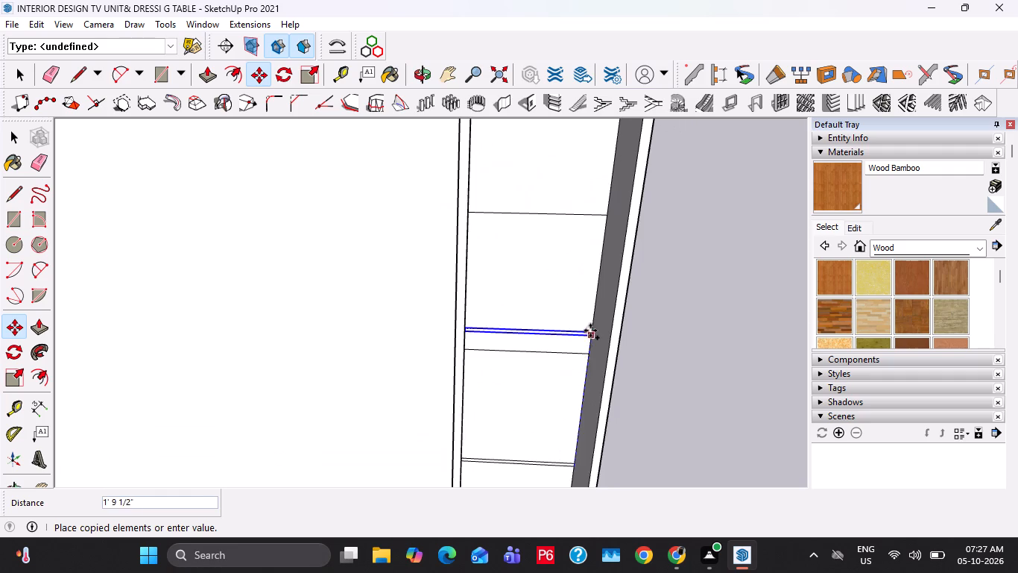
{"action": "scroll", "coordinate": [590, 332], "scroll_direction": "up", "scroll_amount": 4}
{"action": "left_click", "coordinate": [592, 360]}
{"action": "left_click", "coordinate": [592, 358]}
{"action": "middle_click_drag", "start_coordinate": [605, 222], "coordinate": [592, 400], "text": "shift"}
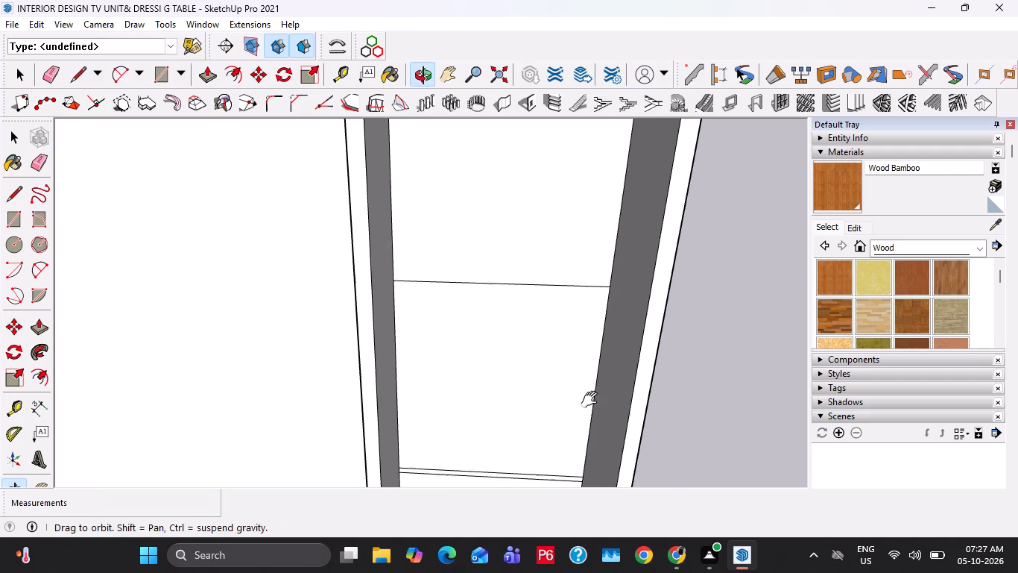
{"action": "middle_click_drag", "start_coordinate": [592, 400], "coordinate": [591, 408], "text": "shift"}
{"action": "left_click", "coordinate": [601, 340]}
{"action": "left_click", "coordinate": [601, 339]}
{"action": "scroll", "coordinate": [602, 244], "scroll_direction": "down", "scroll_amount": 5}
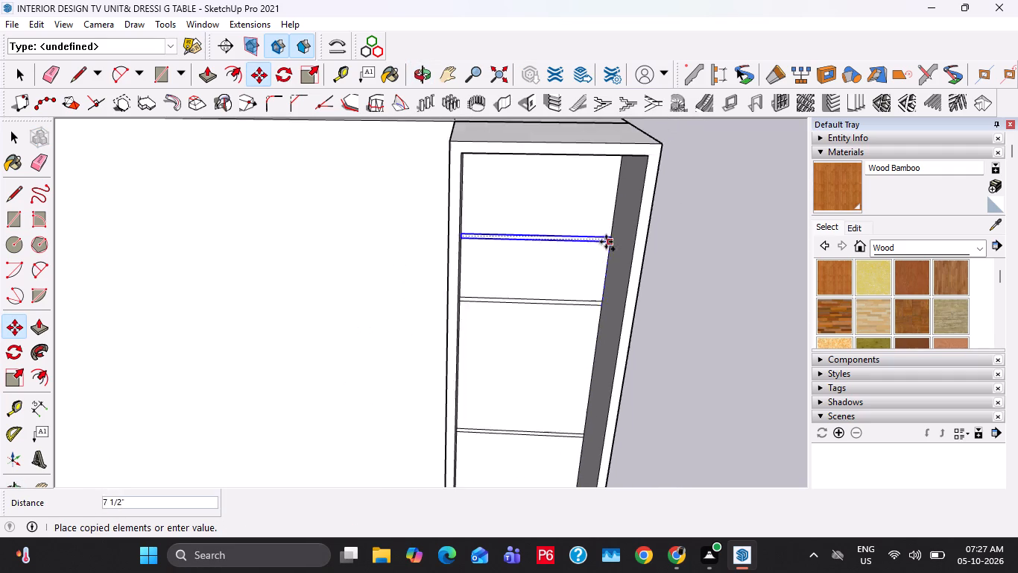
{"action": "scroll", "coordinate": [606, 242], "scroll_direction": "down", "scroll_amount": 3}
{"action": "middle_click_drag", "start_coordinate": [603, 233], "coordinate": [593, 231], "text": "shift"}
{"action": "key", "text": "space"}
Pull all four shelf strips out 9" to the front of the tall unit.
{"action": "scroll", "coordinate": [568, 313], "scroll_direction": "up", "scroll_amount": 3}
{"action": "key", "text": "p"}
{"action": "left_click", "coordinate": [581, 325]}
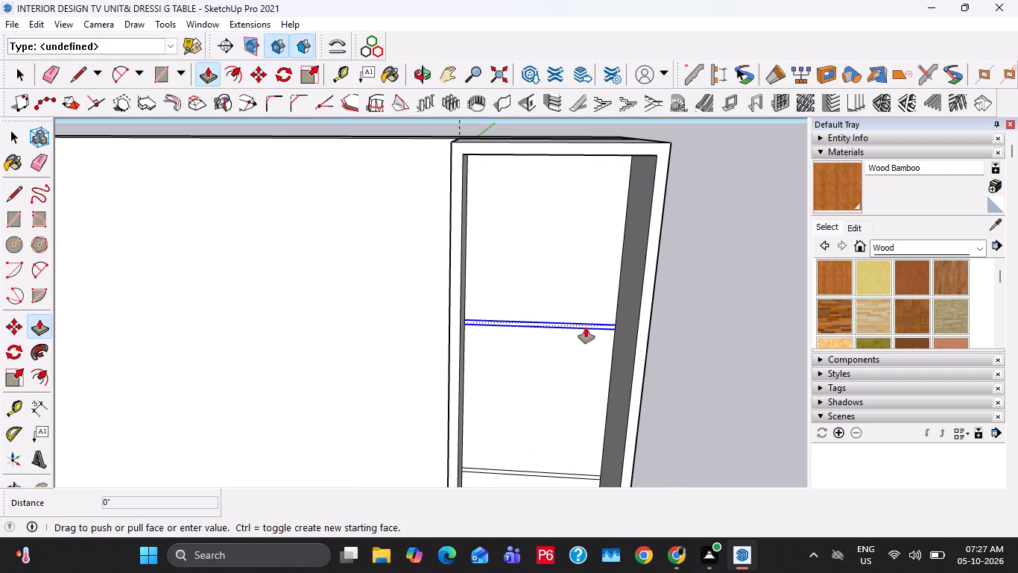
{"action": "left_click", "coordinate": [642, 316]}
{"action": "middle_click_drag", "start_coordinate": [570, 407], "coordinate": [562, 269]}
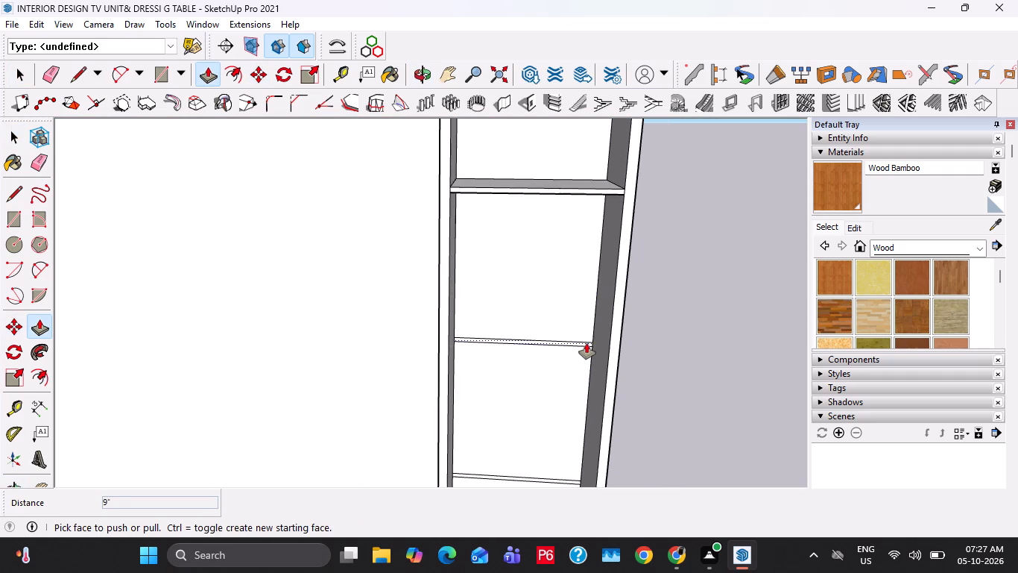
{"action": "double_click", "coordinate": [587, 343]}
{"action": "middle_click_drag", "start_coordinate": [556, 388], "coordinate": [580, 193], "text": "shift"}
{"action": "double_click", "coordinate": [569, 298]}
{"action": "middle_click_drag", "start_coordinate": [544, 365], "coordinate": [569, 219], "text": "shift"}
{"action": "double_click", "coordinate": [562, 285]}
Select the whole tall shelf unit and make it a group.
{"action": "scroll", "coordinate": [550, 287], "scroll_direction": "down", "scroll_amount": 11}
{"action": "key", "text": "space"}
{"action": "key", "text": "Escape"}
{"action": "triple_click", "coordinate": [548, 266]}
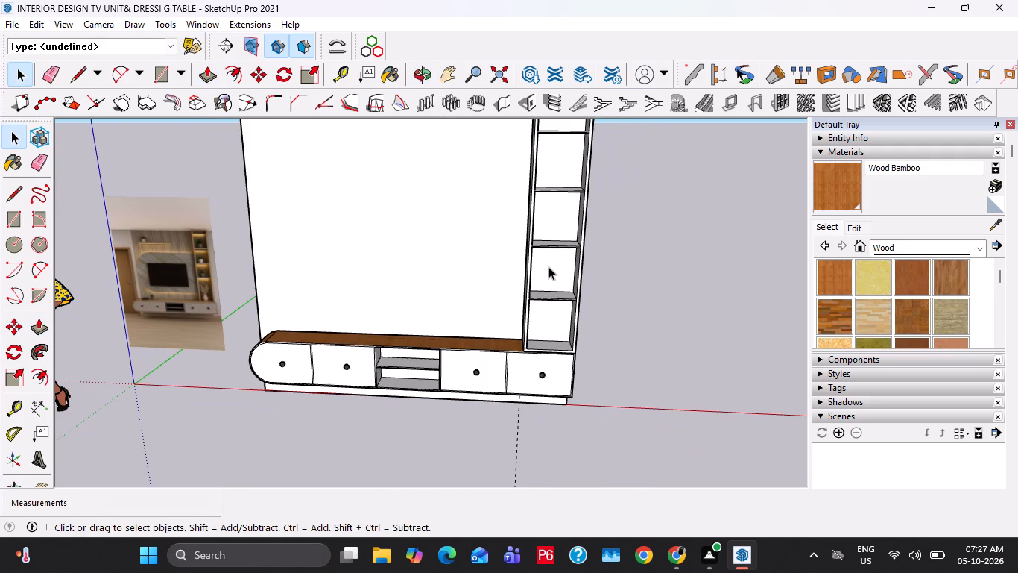
{"action": "left_click", "coordinate": [548, 266]}
{"action": "right_click", "coordinate": [548, 266]}
{"action": "left_click", "coordinate": [591, 392]}
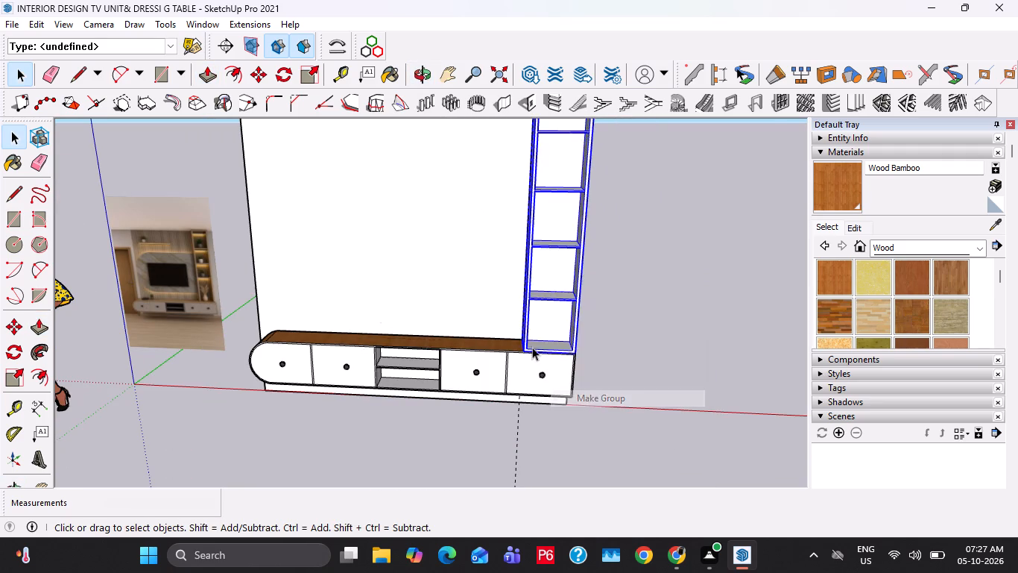
Examine the TV panel, wall shelf and tall side unit in the reference image.
{"action": "scroll", "coordinate": [149, 281], "scroll_direction": "up", "scroll_amount": 17}
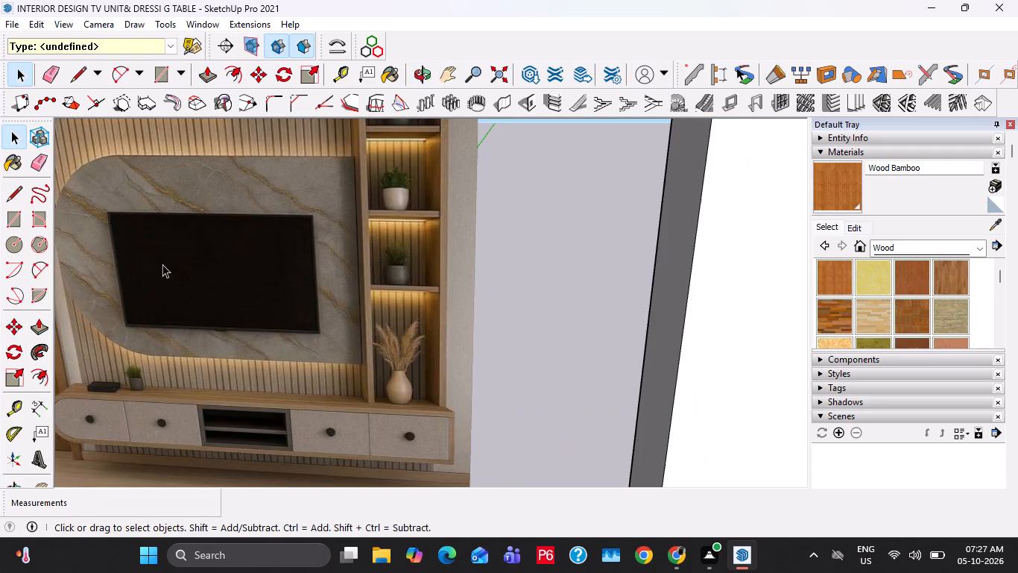
{"action": "scroll", "coordinate": [162, 263], "scroll_direction": "down", "scroll_amount": 3}
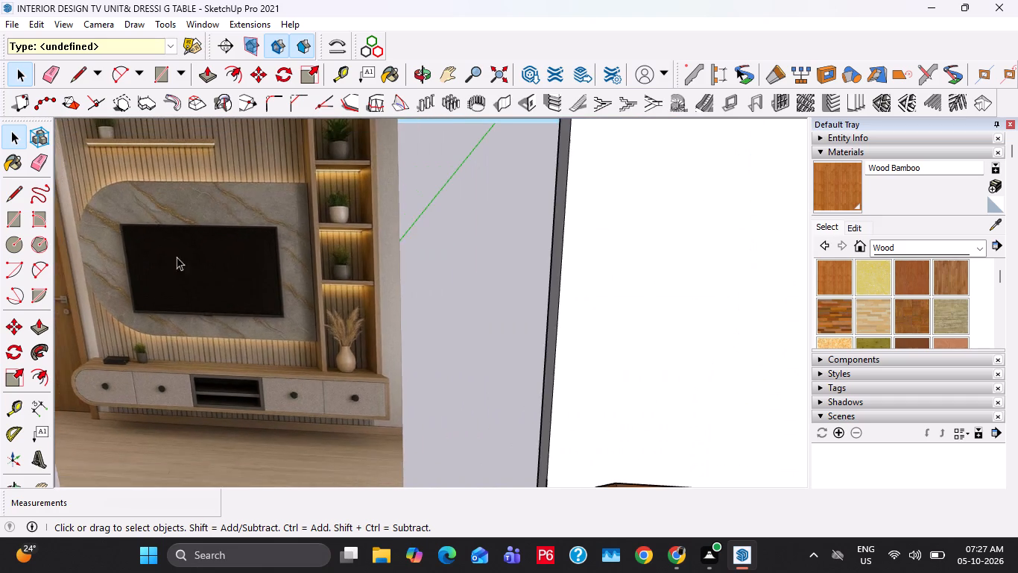
{"action": "middle_click_drag", "start_coordinate": [192, 254], "coordinate": [177, 351], "text": "shift"}
{"action": "scroll", "coordinate": [178, 313], "scroll_direction": "down", "scroll_amount": 8}
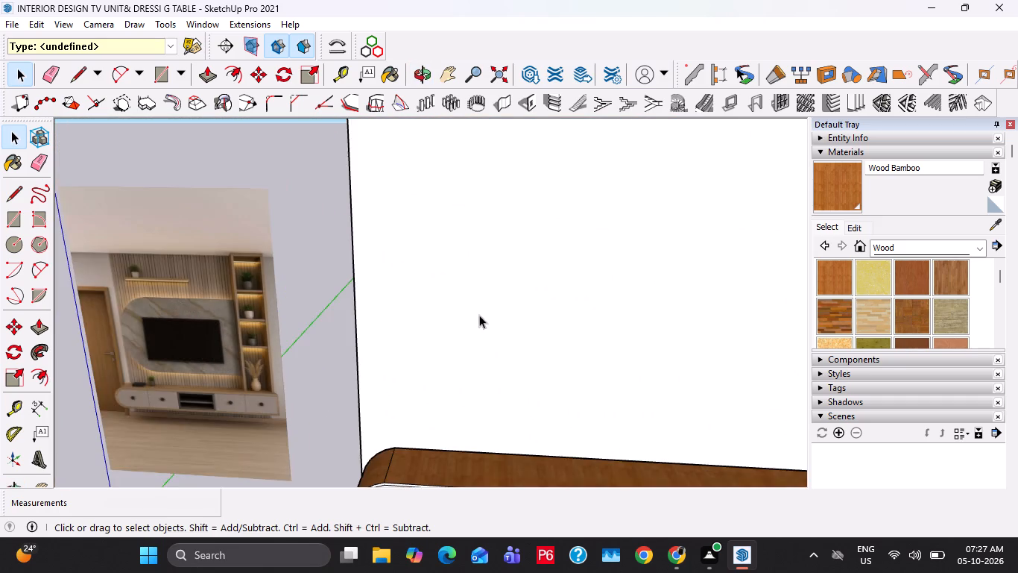
{"action": "middle_click_drag", "start_coordinate": [479, 315], "coordinate": [369, 346]}
{"action": "scroll", "coordinate": [359, 319], "scroll_direction": "down", "scroll_amount": 6}
{"action": "middle_click_drag", "start_coordinate": [372, 316], "coordinate": [431, 349]}
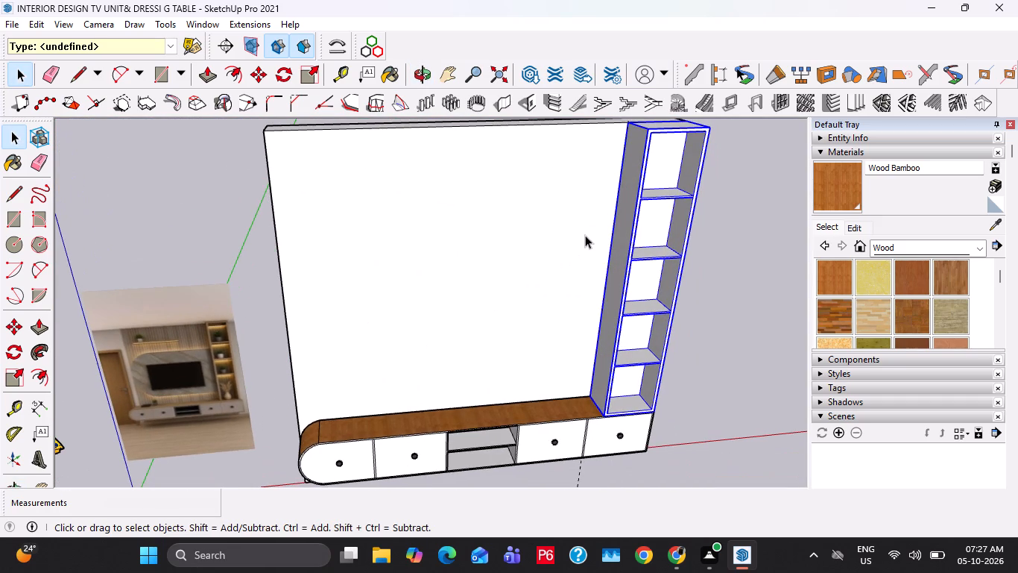
Inside the tall unit's group, push the back faces of all five compartments back to the wall surface, then leave the group.
{"action": "double_click", "coordinate": [666, 170]}
{"action": "left_click", "coordinate": [660, 160]}
{"action": "key", "text": "p"}
{"action": "left_click", "coordinate": [660, 160]}
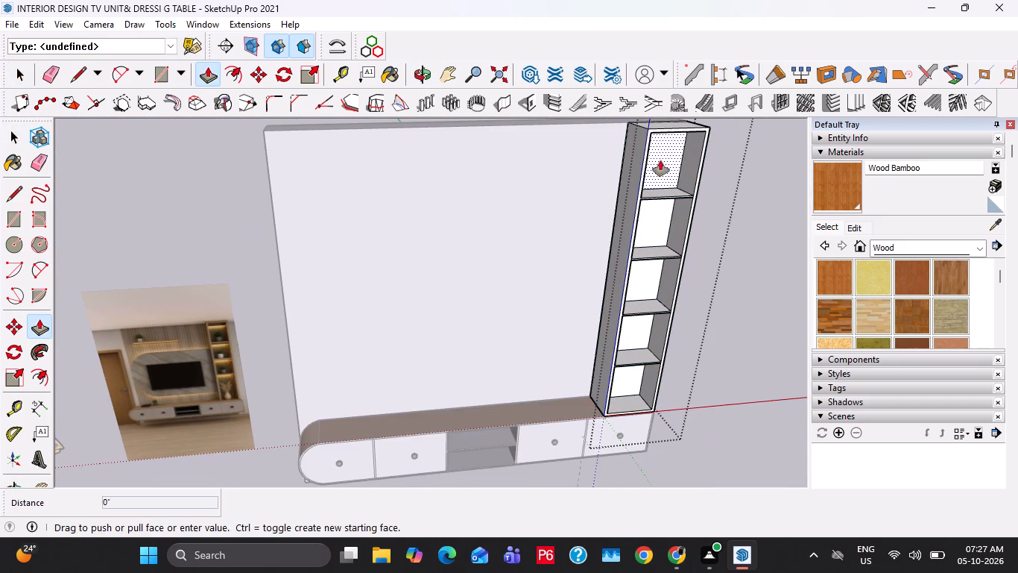
{"action": "left_click", "coordinate": [600, 187]}
{"action": "double_click", "coordinate": [659, 234]}
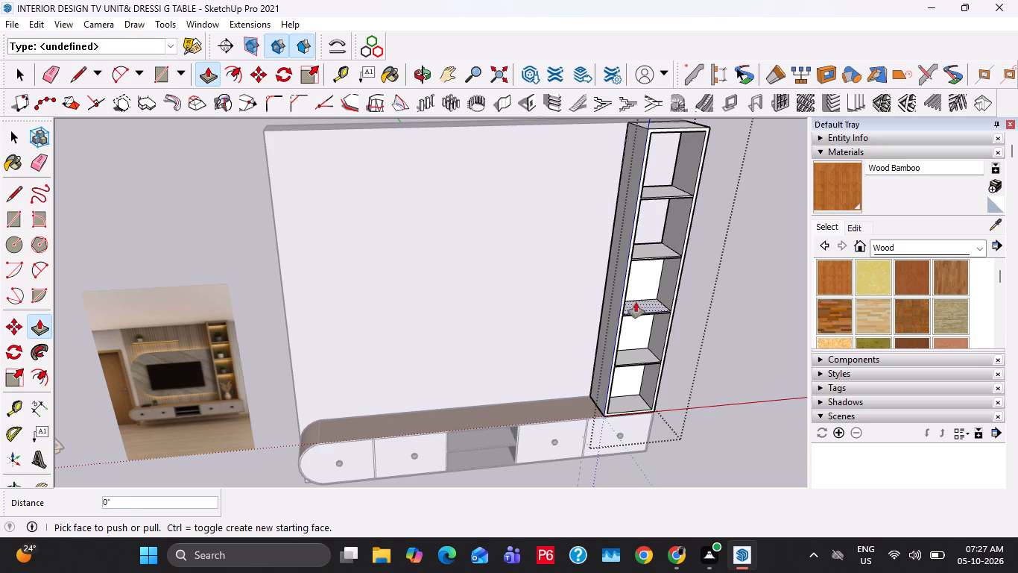
{"action": "double_click", "coordinate": [647, 288]}
{"action": "double_click", "coordinate": [632, 336]}
{"action": "double_click", "coordinate": [627, 381]}
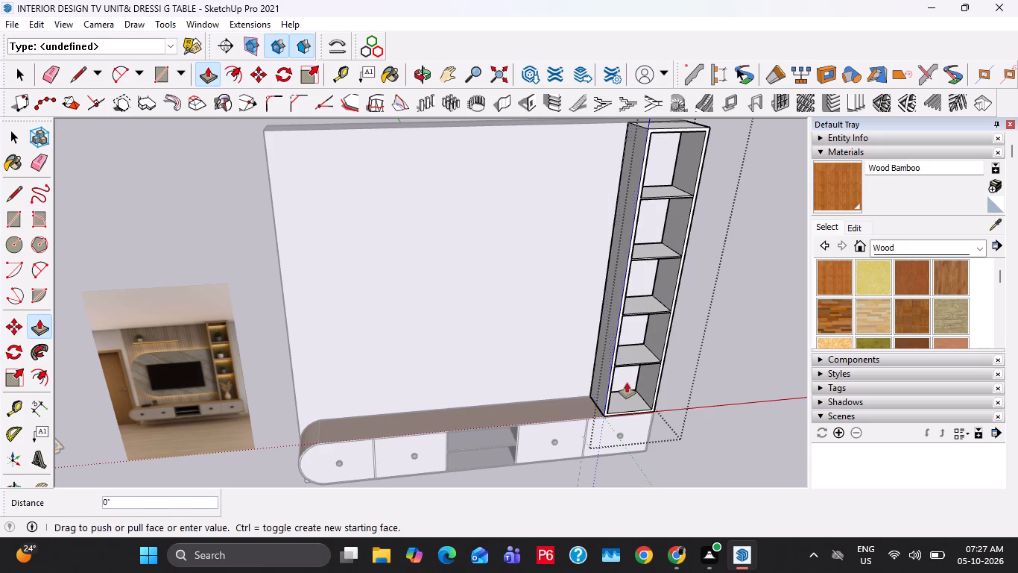
{"action": "key", "text": "space"}
{"action": "key", "text": "Escape"}
{"action": "scroll", "coordinate": [162, 374], "scroll_direction": "up", "scroll_amount": 3}
{"action": "key", "text": "Escape"}
Place a vertical guide on the wall 7" in from its edge, where the floating cabinet's rounded end meets its flat top.
{"action": "key", "text": "r"}
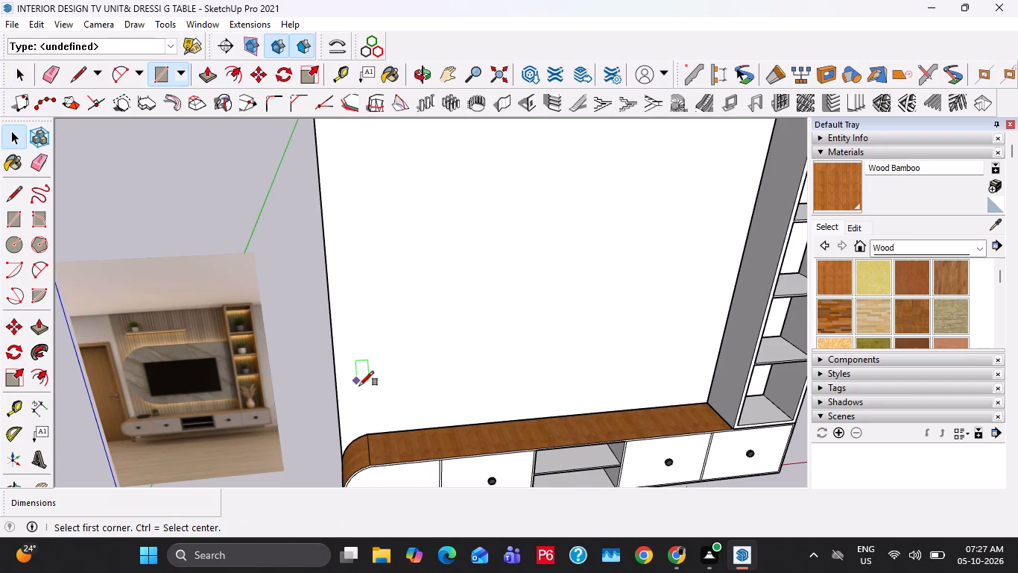
{"action": "key", "text": "space"}
{"action": "scroll", "coordinate": [198, 442], "scroll_direction": "up", "scroll_amount": 7}
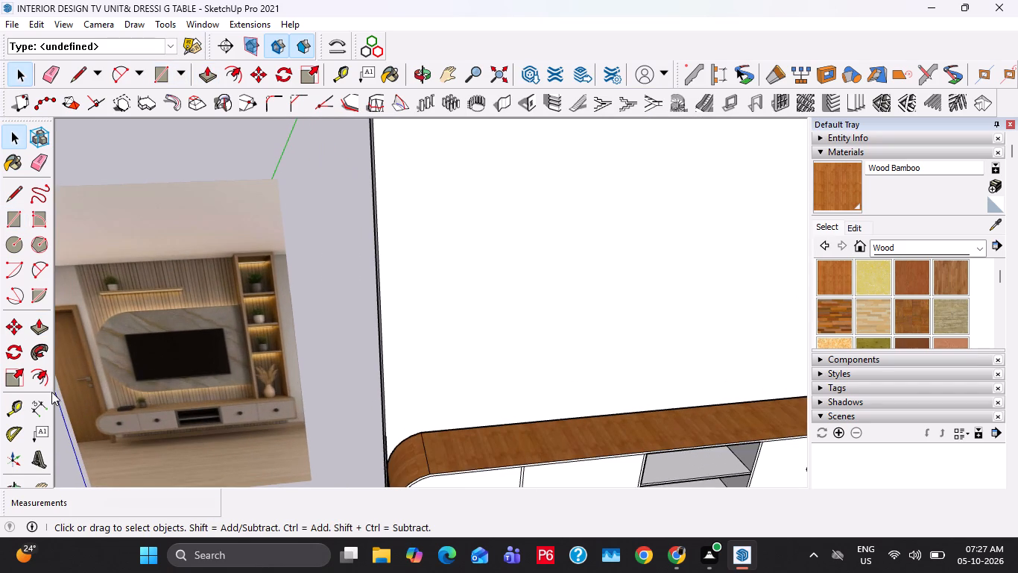
{"action": "scroll", "coordinate": [151, 391], "scroll_direction": "up", "scroll_amount": 1}
{"action": "middle_click_drag", "start_coordinate": [452, 416], "coordinate": [427, 416]}
{"action": "key", "text": "t"}
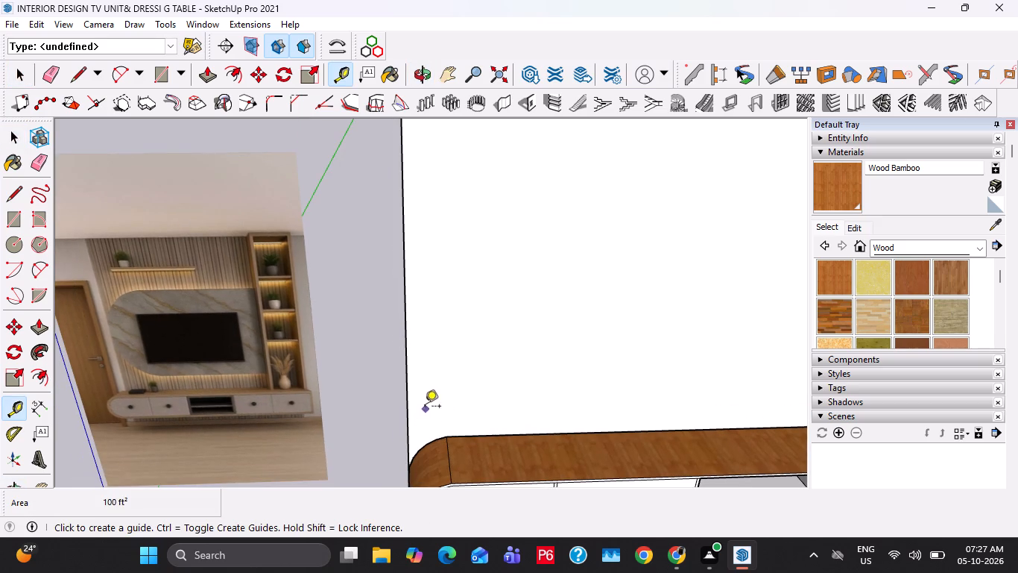
{"action": "left_click", "coordinate": [410, 385]}
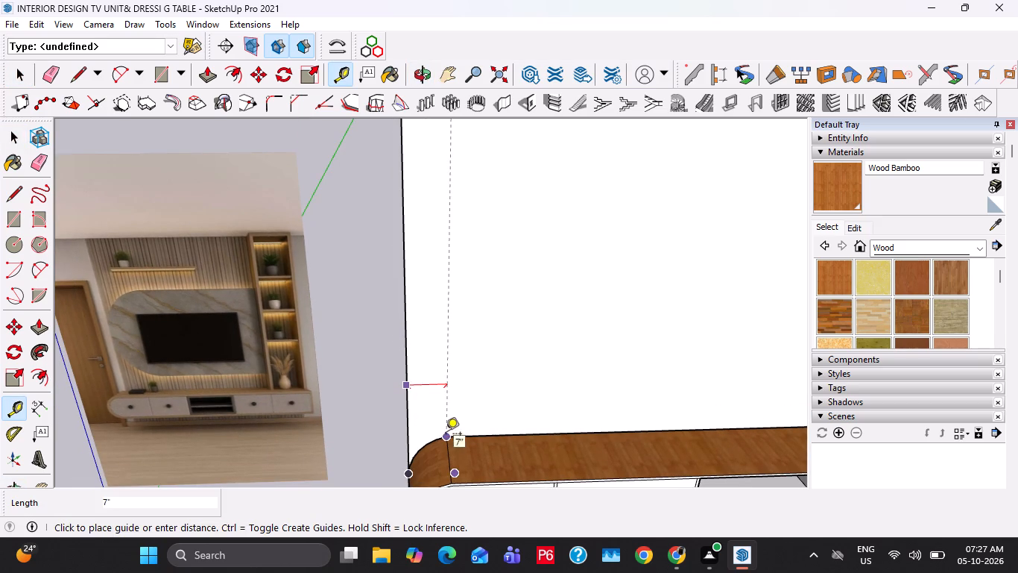
{"action": "left_click", "coordinate": [446, 435]}
{"action": "key", "text": "space"}
Inside the wall group, push the wall's side face in 7" to the vertical guide, then leave the group.
{"action": "middle_click_drag", "start_coordinate": [459, 381], "coordinate": [502, 372]}
{"action": "double_click", "coordinate": [508, 370]}
{"action": "left_click", "coordinate": [405, 389]}
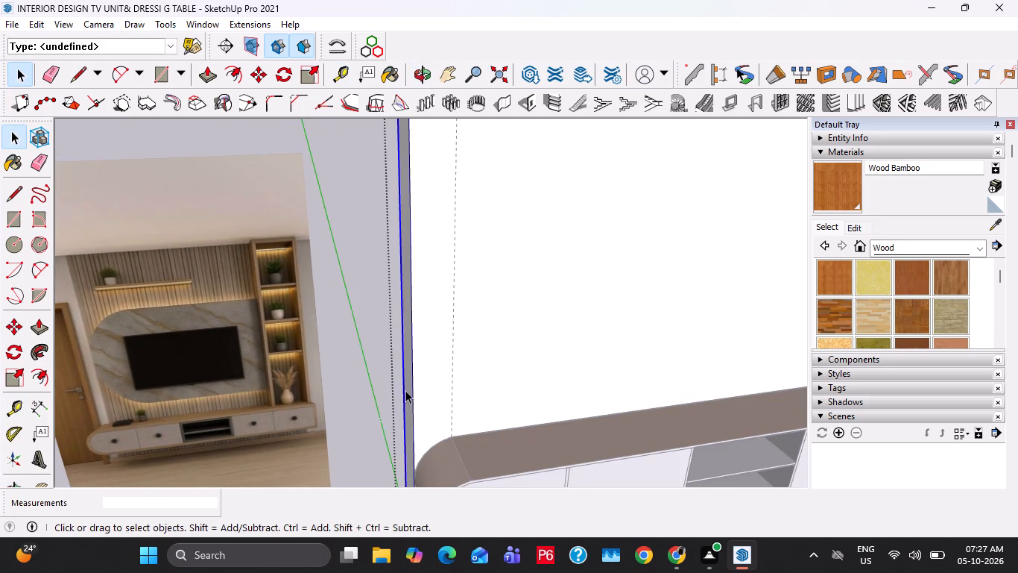
{"action": "left_click", "coordinate": [405, 392]}
{"action": "key", "text": "p"}
{"action": "left_click", "coordinate": [405, 408]}
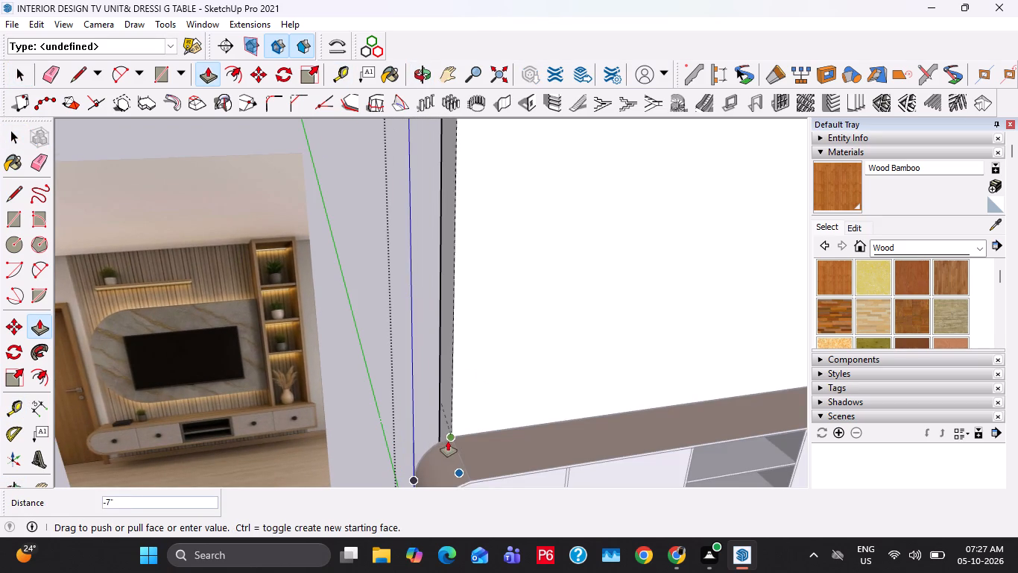
{"action": "left_click", "coordinate": [448, 440]}
{"action": "key", "text": "space"}
{"action": "key", "text": "Escape"}
{"action": "key", "text": "Escape"}
{"action": "key", "text": "space"}
{"action": "key", "text": "Escape"}
Inside the floating cabinet's group, delete the stray vertical line segments behind the rounded end, then leave the group.
{"action": "middle_click_drag", "start_coordinate": [399, 476], "coordinate": [369, 389]}
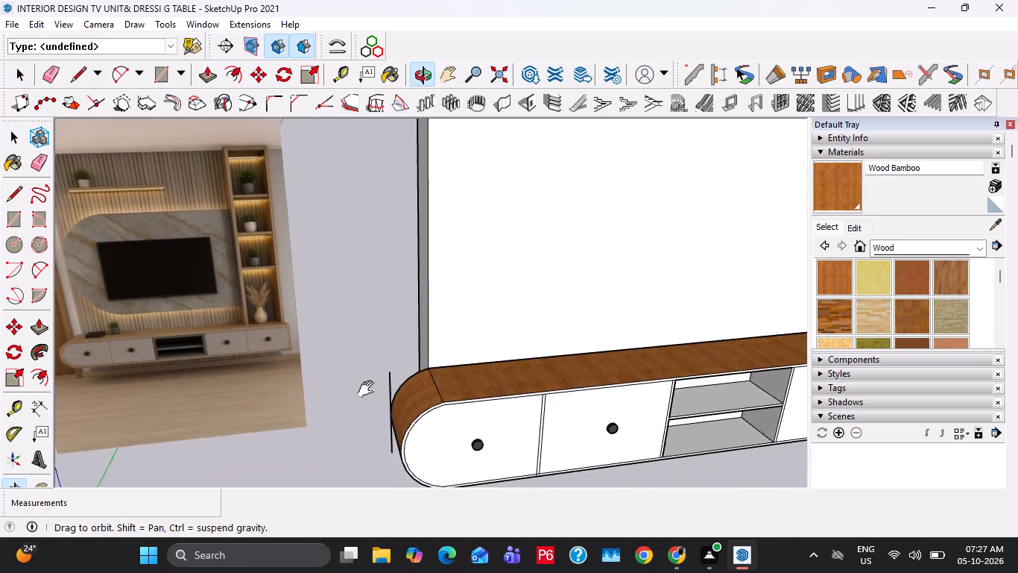
{"action": "middle_click_drag", "start_coordinate": [369, 389], "coordinate": [445, 347]}
{"action": "triple_click", "coordinate": [399, 372]}
{"action": "left_click", "coordinate": [399, 362]}
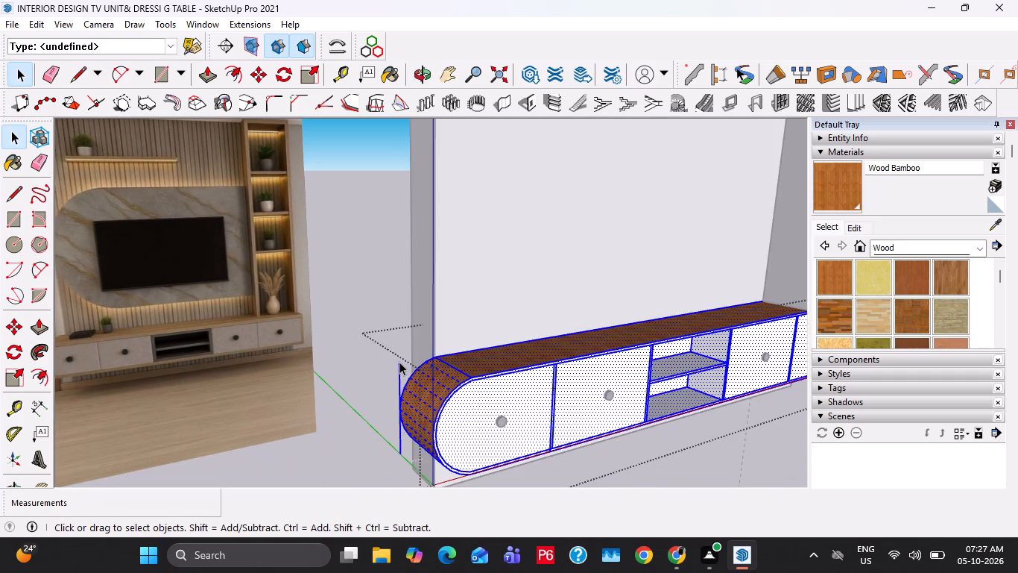
{"action": "key", "text": "Delete"}
{"action": "left_click", "coordinate": [402, 434]}
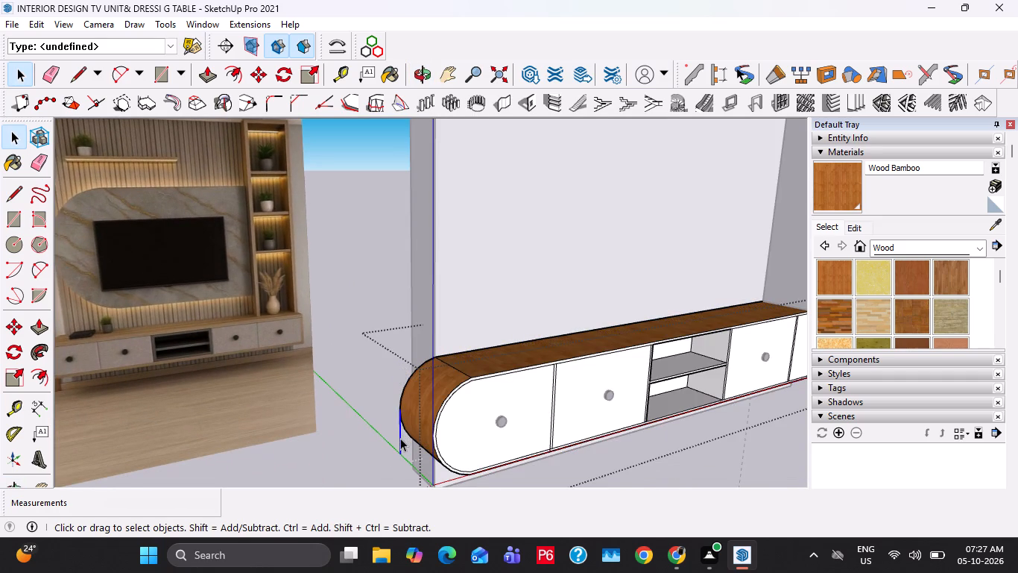
{"action": "key", "text": "Delete"}
{"action": "scroll", "coordinate": [391, 416], "scroll_direction": "down", "scroll_amount": 6}
{"action": "middle_click_drag", "start_coordinate": [462, 370], "coordinate": [376, 371]}
{"action": "key", "text": "Escape"}
{"action": "key", "text": "Escape"}
Draw a 9' 5 5/8" by 7' 9 7/8" rectangle over the wall, spanning above the cabinet and behind the tall unit.
{"action": "scroll", "coordinate": [383, 348], "scroll_direction": "down", "scroll_amount": 1}
{"action": "middle_click_drag", "start_coordinate": [442, 315], "coordinate": [399, 402], "text": "shift"}
{"action": "key", "text": "r"}
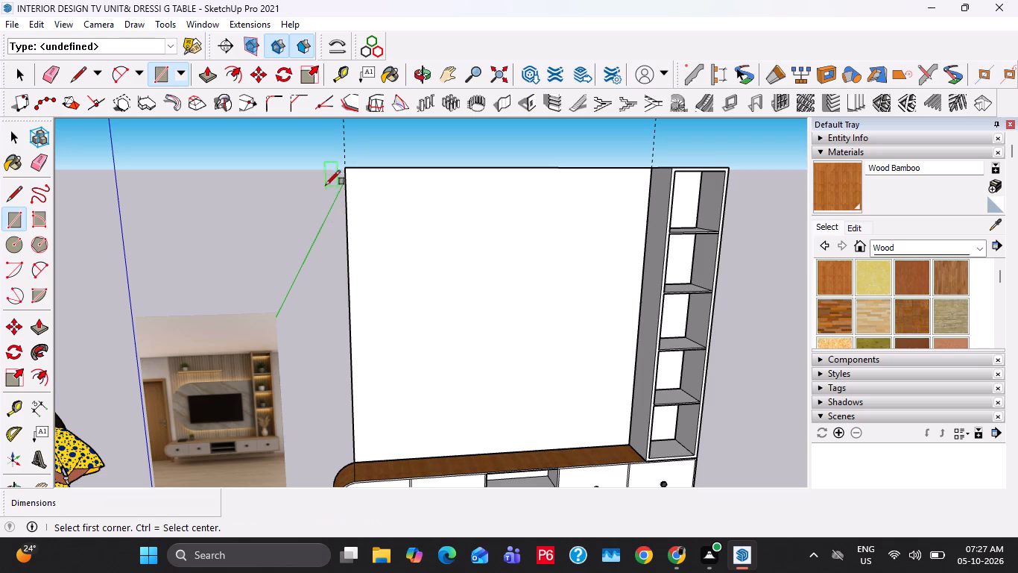
{"action": "left_click", "coordinate": [349, 172]}
{"action": "middle_click_drag", "start_coordinate": [519, 337], "coordinate": [320, 286]}
{"action": "middle_click_drag", "start_coordinate": [494, 386], "coordinate": [460, 378]}
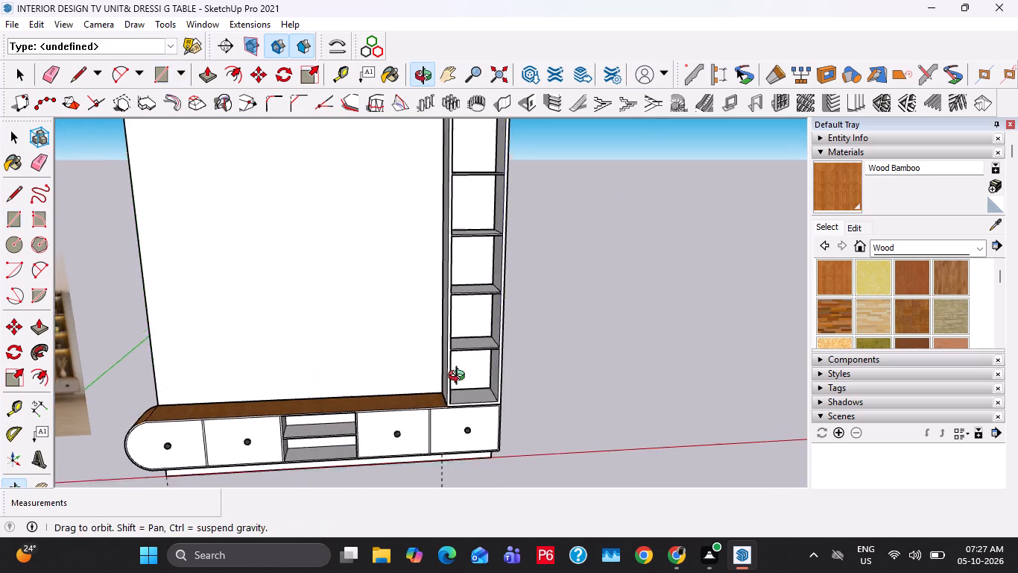
{"action": "middle_click_drag", "start_coordinate": [460, 378], "coordinate": [366, 351]}
{"action": "scroll", "coordinate": [485, 388], "scroll_direction": "up", "scroll_amount": 3}
{"action": "left_click", "coordinate": [507, 413]}
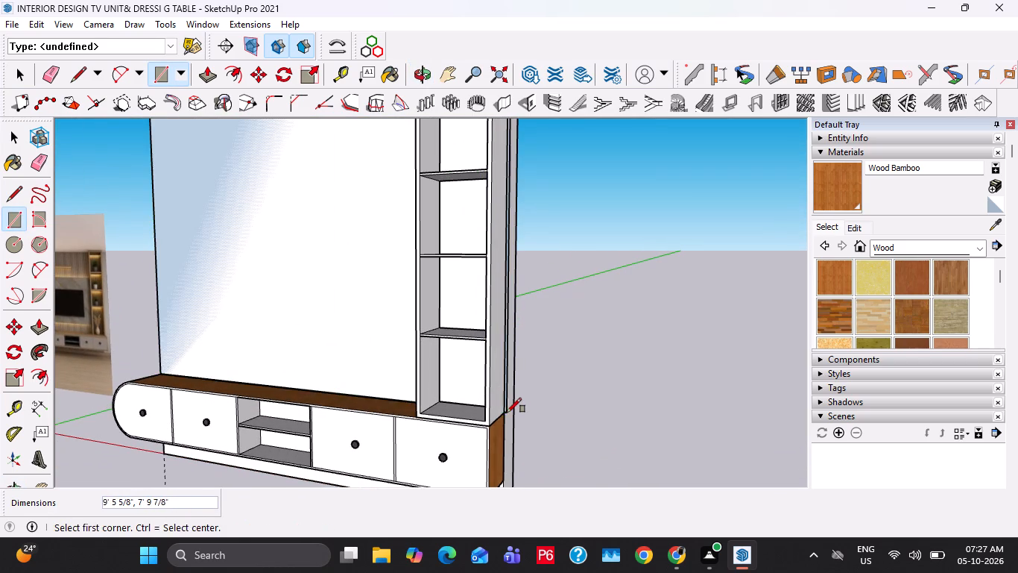
{"action": "key", "text": "space"}
Place a horizontal guide 1' above the cabinet top and a second one about 4' 2" above it.
{"action": "middle_click_drag", "start_coordinate": [238, 349], "coordinate": [322, 363]}
{"action": "scroll", "coordinate": [326, 366], "scroll_direction": "down", "scroll_amount": 5}
{"action": "middle_click_drag", "start_coordinate": [267, 335], "coordinate": [350, 360], "text": "shift"}
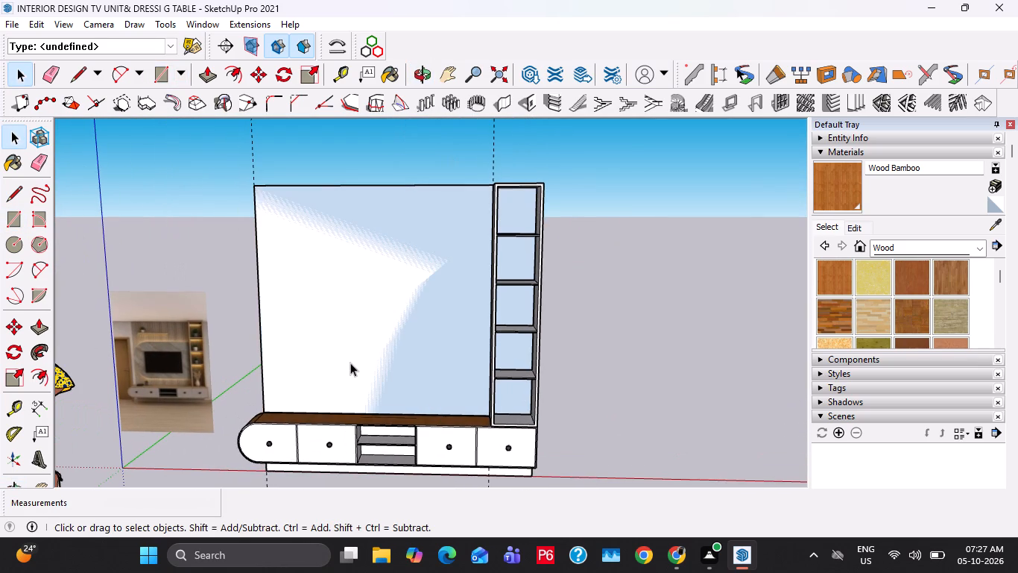
{"action": "scroll", "coordinate": [349, 379], "scroll_direction": "up", "scroll_amount": 2}
{"action": "key", "text": "t"}
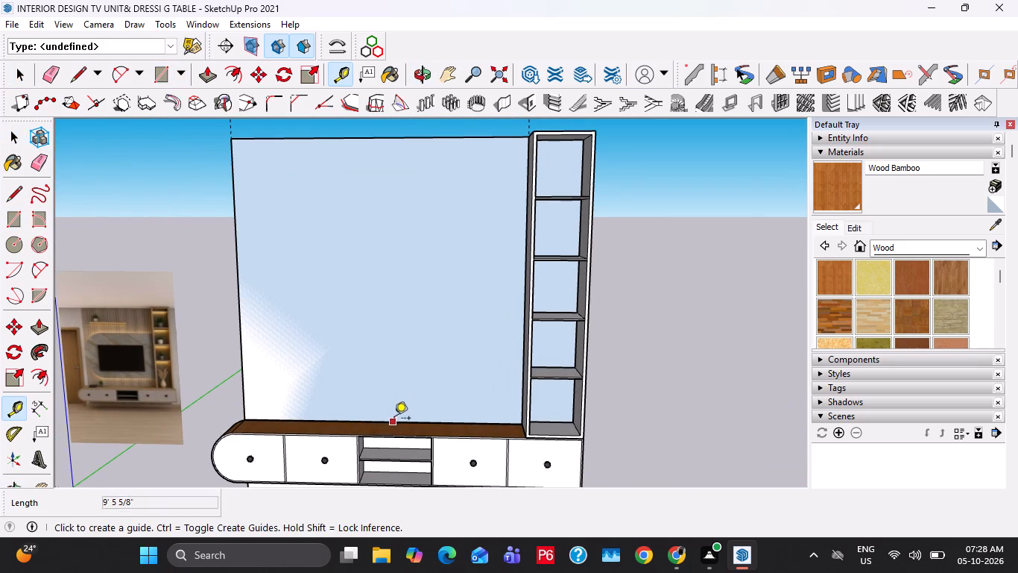
{"action": "left_click", "coordinate": [394, 420]}
{"action": "type", "text": "1'"}
{"action": "key", "text": "Return"}
{"action": "left_click", "coordinate": [385, 391]}
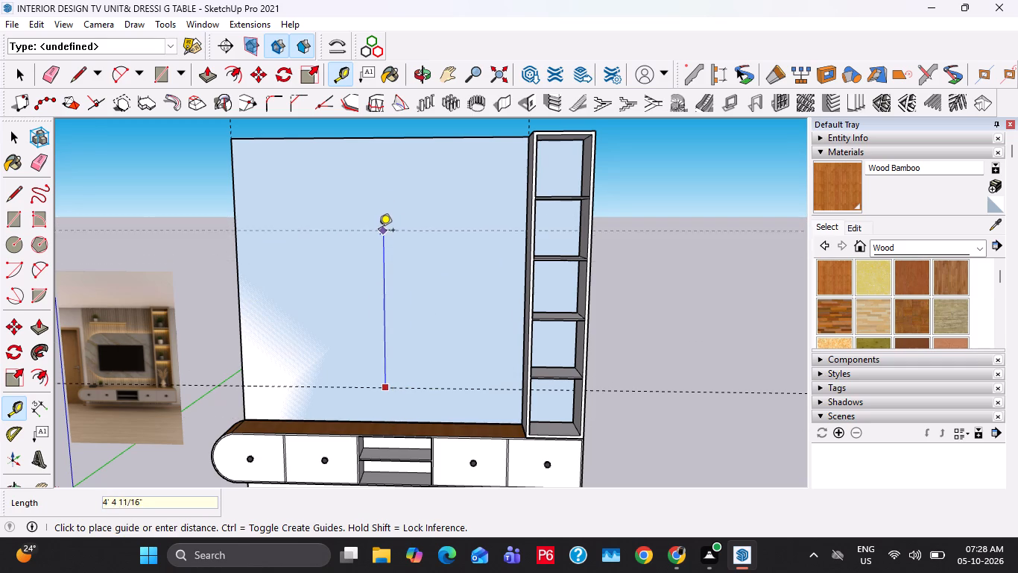
{"action": "left_click", "coordinate": [379, 238]}
{"action": "key", "text": "space"}
Following the reference TV panel, draw a rectangle between the two horizontal guides from the wall's free edge to the tall unit.
{"action": "scroll", "coordinate": [112, 354], "scroll_direction": "up", "scroll_amount": 5}
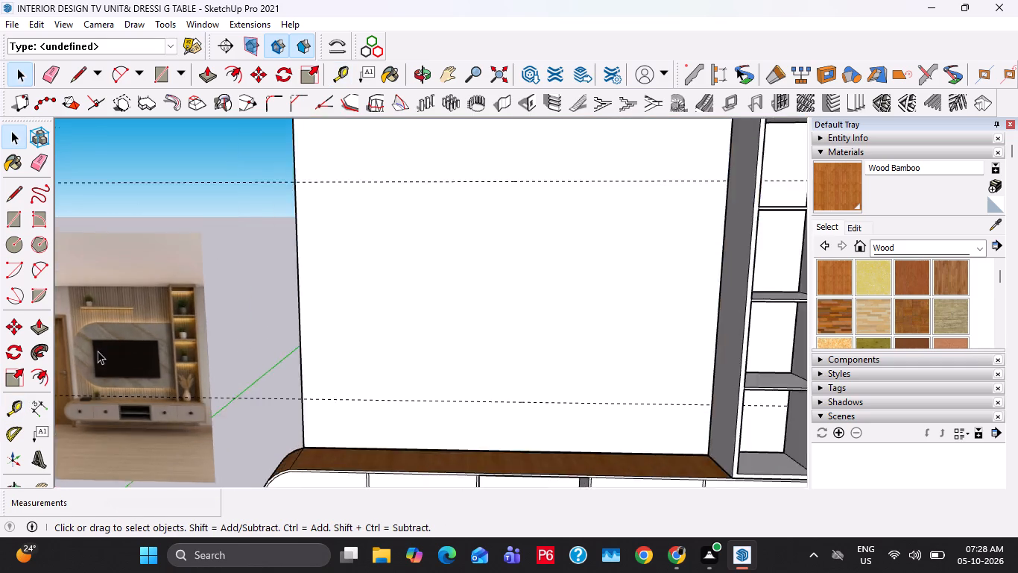
{"action": "scroll", "coordinate": [98, 351], "scroll_direction": "up", "scroll_amount": 6}
{"action": "middle_click_drag", "start_coordinate": [119, 357], "coordinate": [265, 344], "text": "shift"}
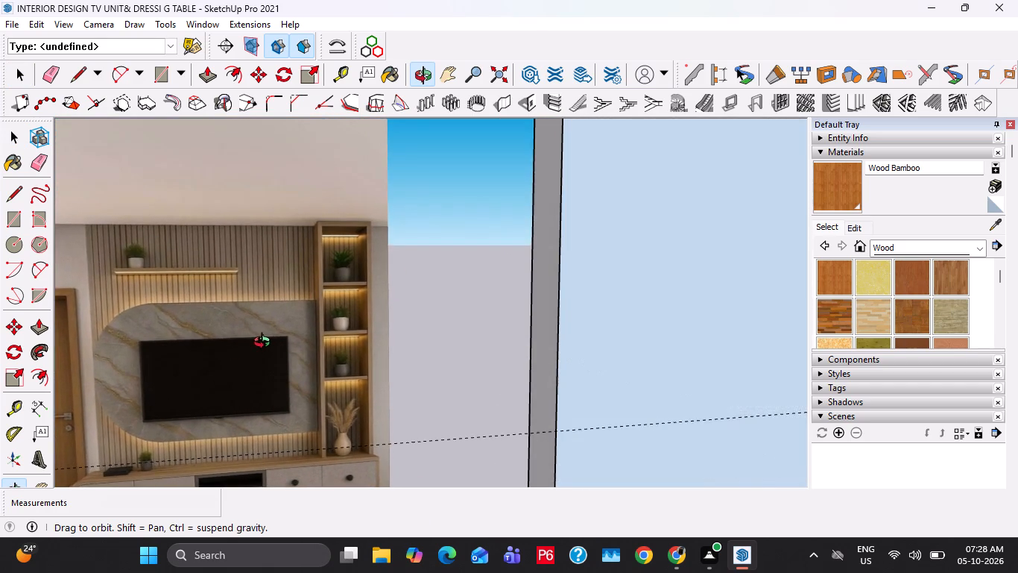
{"action": "middle_click_drag", "start_coordinate": [265, 344], "coordinate": [159, 345], "text": "shift"}
{"action": "scroll", "coordinate": [183, 334], "scroll_direction": "down", "scroll_amount": 2}
{"action": "middle_click_drag", "start_coordinate": [444, 342], "coordinate": [314, 359], "text": "shift"}
{"action": "scroll", "coordinate": [396, 350], "scroll_direction": "down", "scroll_amount": 3}
{"action": "middle_click_drag", "start_coordinate": [460, 346], "coordinate": [453, 346]}
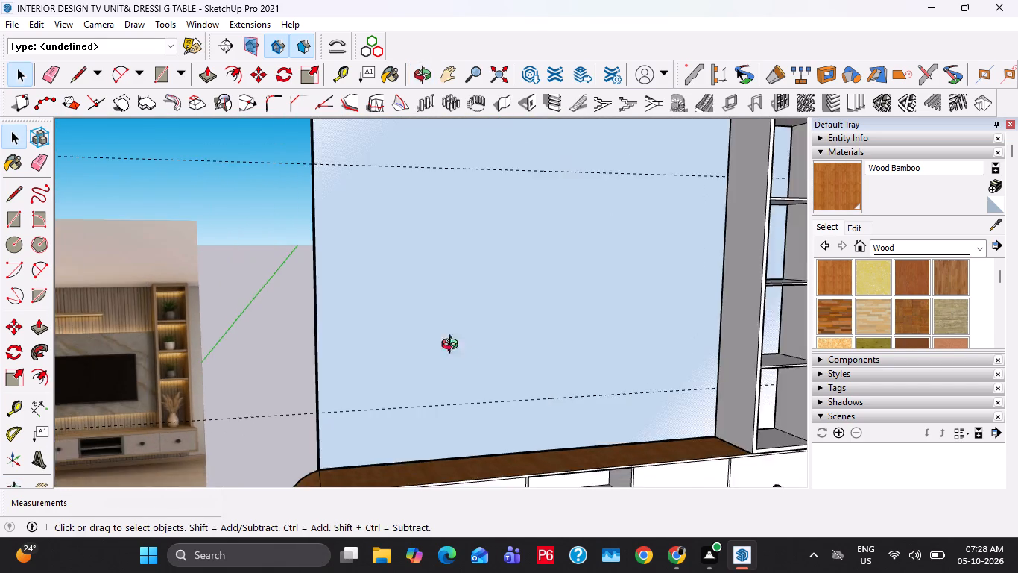
{"action": "middle_click_drag", "start_coordinate": [453, 346], "coordinate": [425, 346]}
{"action": "key", "text": "r"}
{"action": "left_click", "coordinate": [309, 164]}
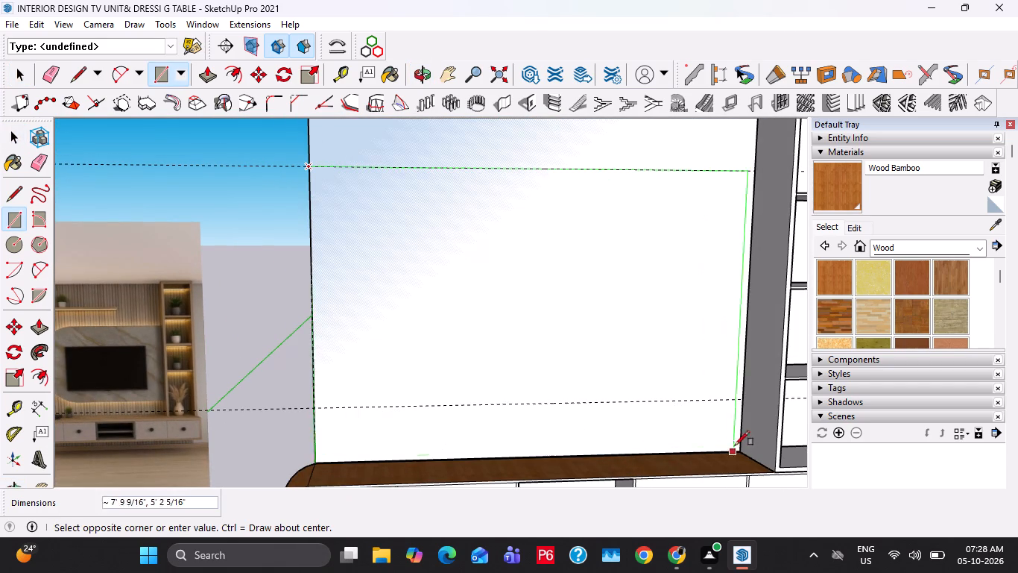
{"action": "left_click", "coordinate": [739, 404]}
{"action": "key", "text": "space"}
Place a vertical guide 2' in from the wall's free edge across the TV panel rectangle.
{"action": "scroll", "coordinate": [453, 364], "scroll_direction": "down", "scroll_amount": 3}
{"action": "left_click", "coordinate": [412, 334]}
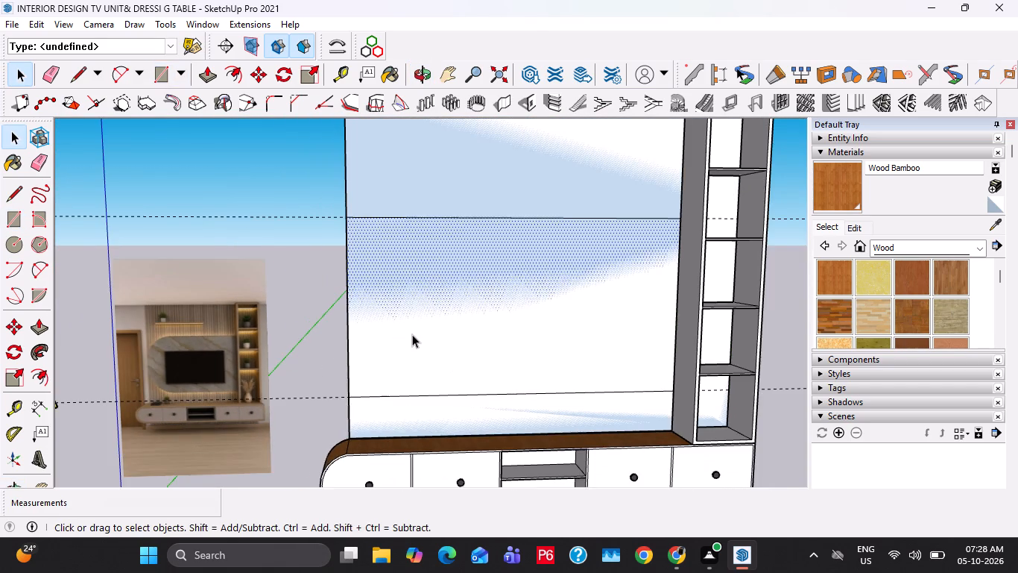
{"action": "middle_click_drag", "start_coordinate": [412, 334], "coordinate": [443, 354], "text": "shift"}
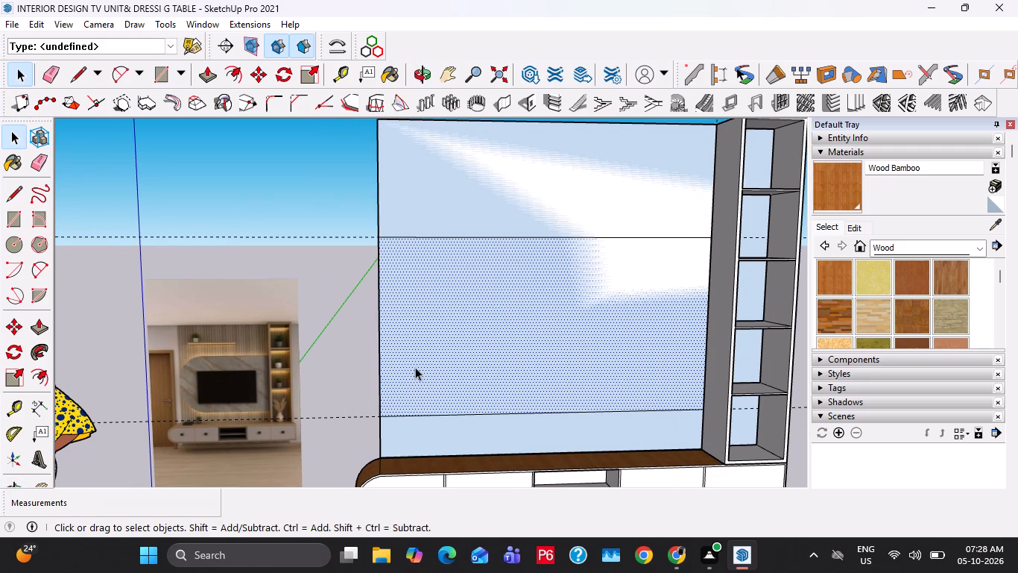
{"action": "key", "text": "t"}
{"action": "left_click", "coordinate": [384, 354]}
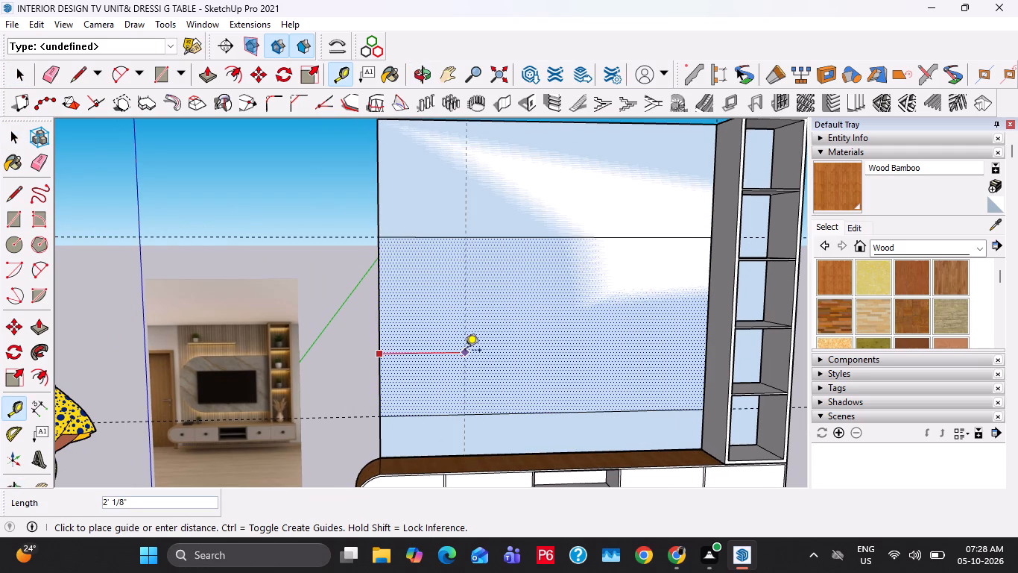
{"action": "type", "text": "2'"}
{"action": "key", "text": "Return"}
Draw a 70-segment arc between the panel's upper and lower edges at the vertical guide, bulging 2' to the wall's free edge.
{"action": "key", "text": "a"}
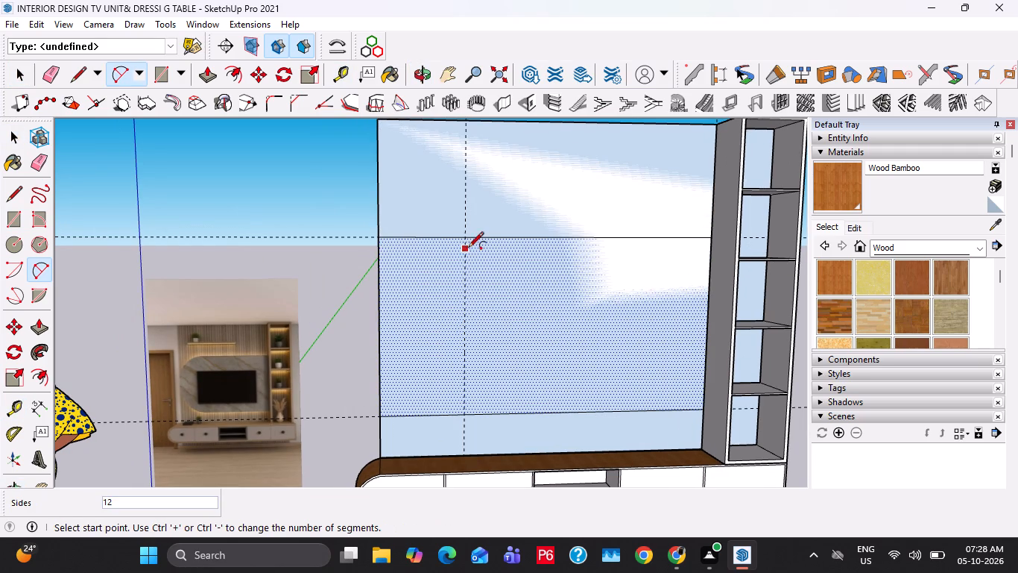
{"action": "type", "text": "70"}
{"action": "key", "text": "Return"}
{"action": "left_click", "coordinate": [468, 237]}
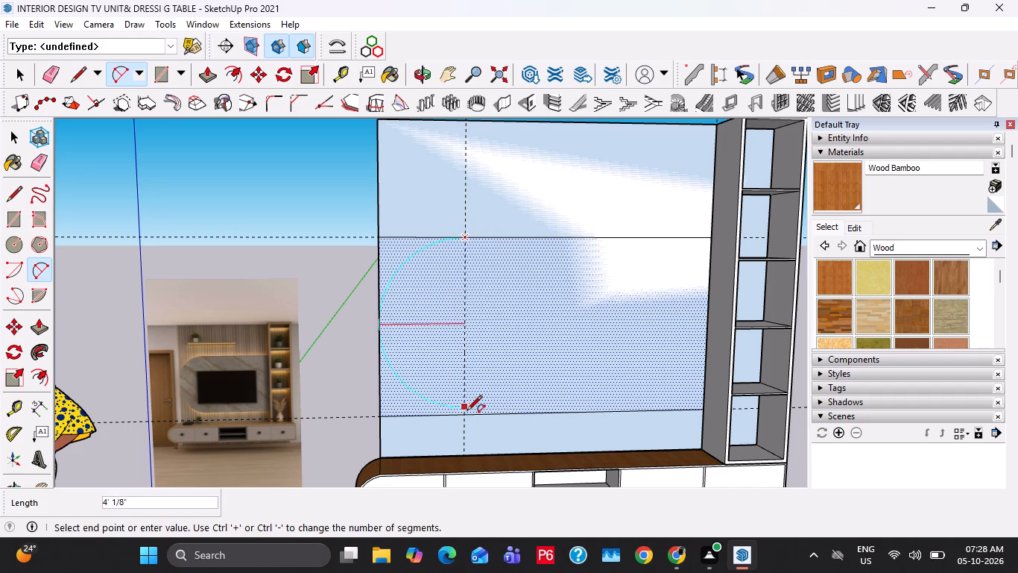
{"action": "left_click", "coordinate": [465, 416]}
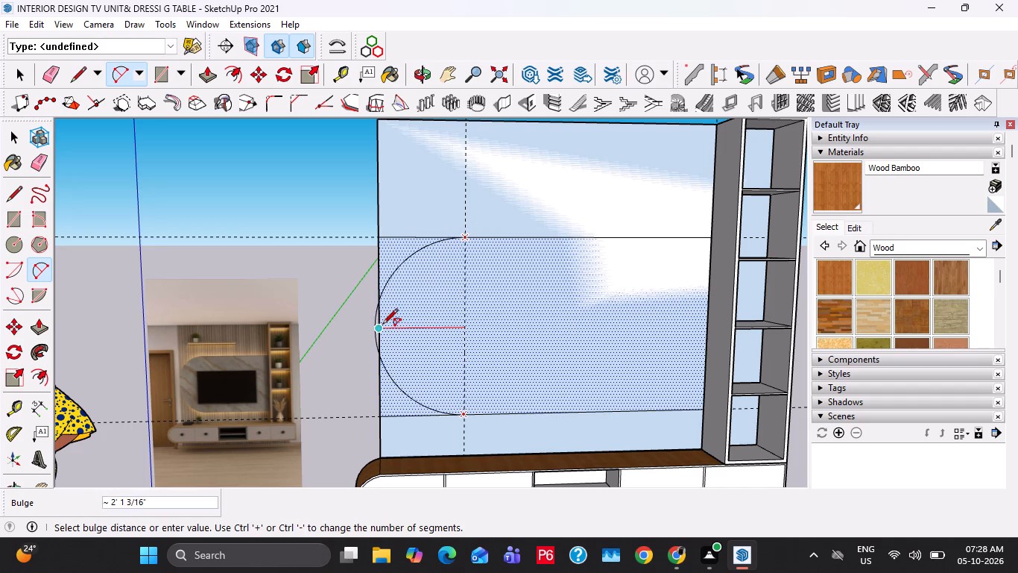
{"action": "scroll", "coordinate": [385, 341], "scroll_direction": "up", "scroll_amount": 6}
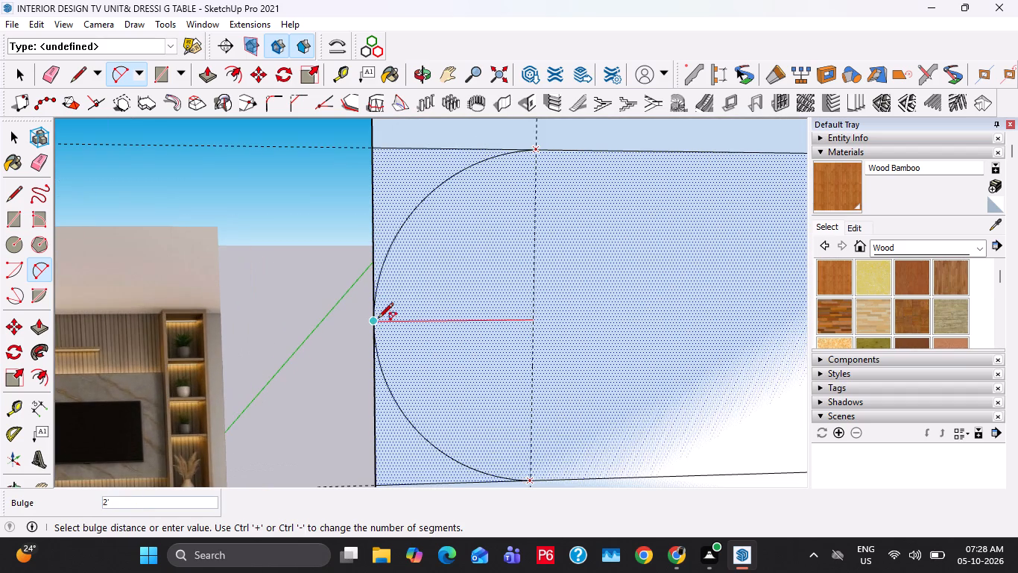
{"action": "left_click", "coordinate": [377, 319]}
{"action": "key", "text": "space"}
Erase the leftover straight edges outside the arc at the panel rectangle's upper and lower corners.
{"action": "scroll", "coordinate": [382, 321], "scroll_direction": "down", "scroll_amount": 4}
{"action": "left_click", "coordinate": [491, 288]}
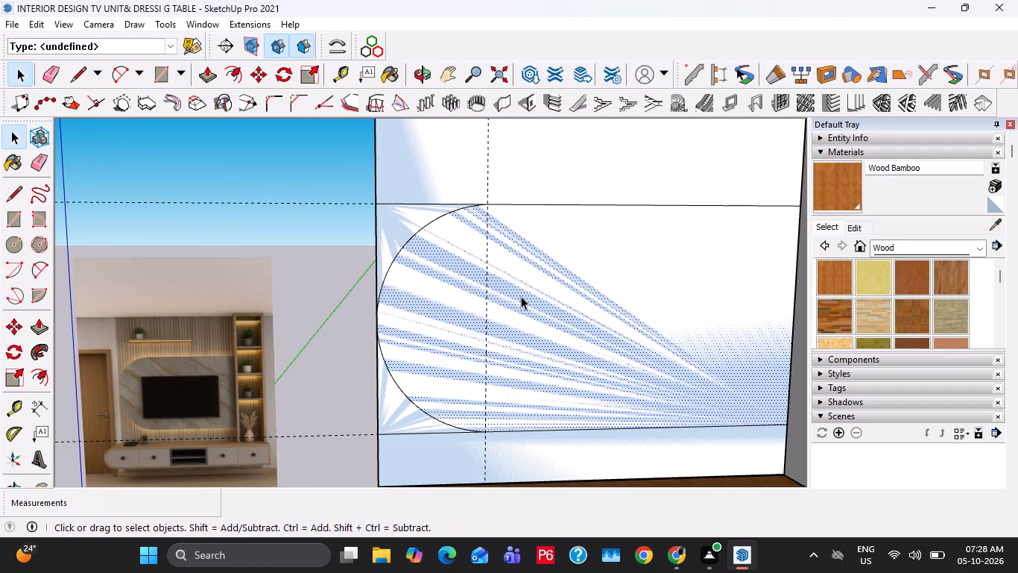
{"action": "left_click", "coordinate": [472, 162]}
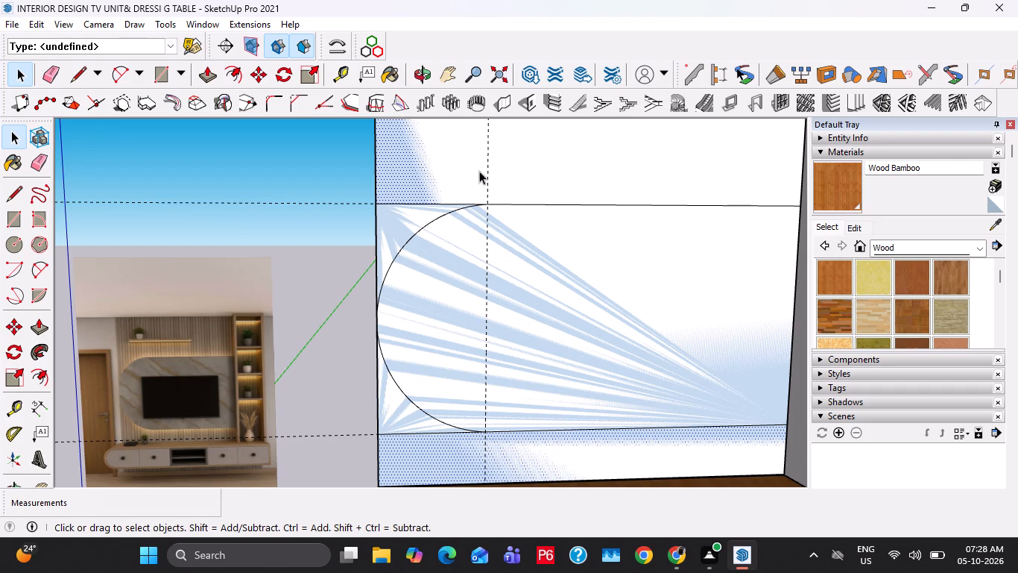
{"action": "key", "text": "e"}
{"action": "left_click_drag", "start_coordinate": [417, 192], "coordinate": [411, 214]}
{"action": "left_click_drag", "start_coordinate": [411, 432], "coordinate": [411, 453]}
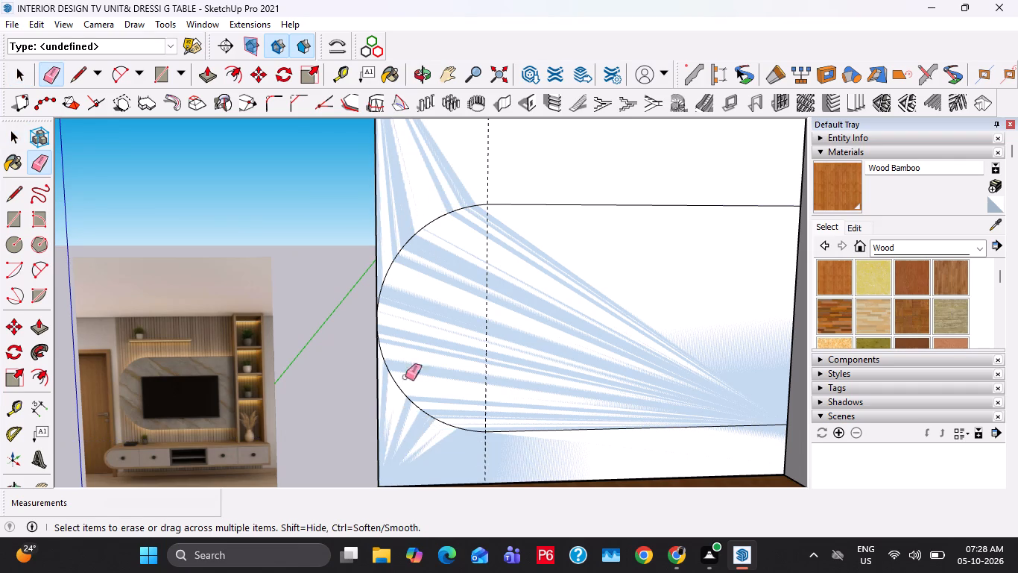
{"action": "key", "text": "space"}
Pull the wall face surrounding the rounded TV panel outline out 1".
{"action": "left_click", "coordinate": [439, 186]}
{"action": "key", "text": "p"}
{"action": "left_click", "coordinate": [439, 186]}
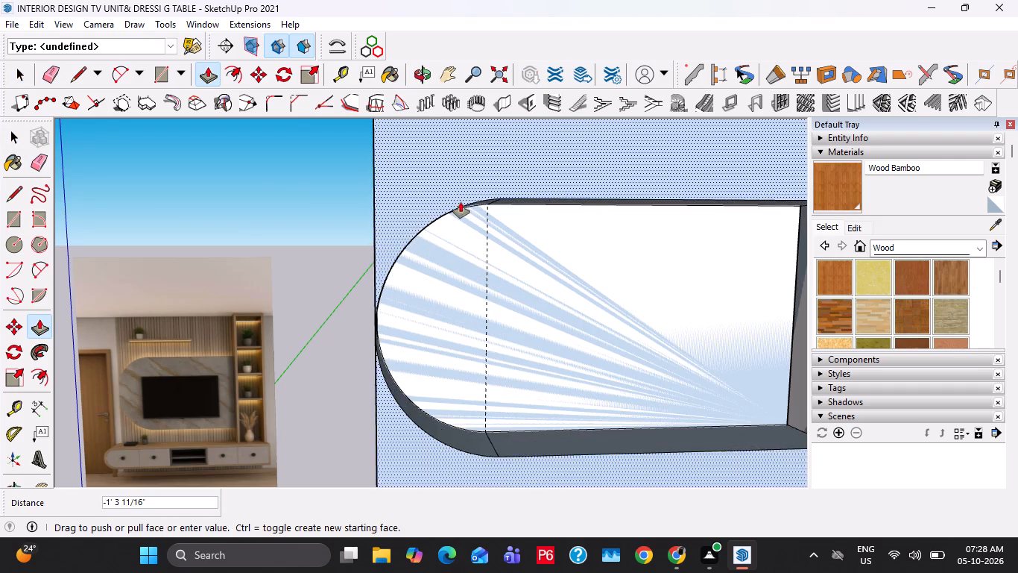
{"action": "type", "text": "1\""}
{"action": "key", "text": "Return"}
{"action": "middle_click_drag", "start_coordinate": [446, 322], "coordinate": [468, 354]}
{"action": "key", "text": "space"}
Select the connected wall and TV panel faces and reverse their orientation.
{"action": "triple_click", "coordinate": [483, 170]}
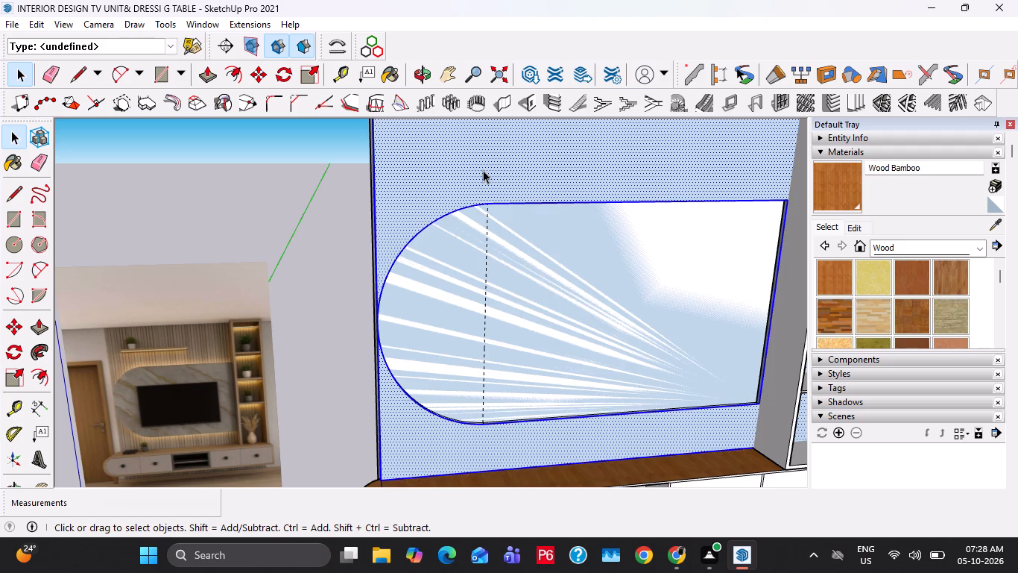
{"action": "right_click", "coordinate": [483, 170]}
{"action": "left_click", "coordinate": [549, 339]}
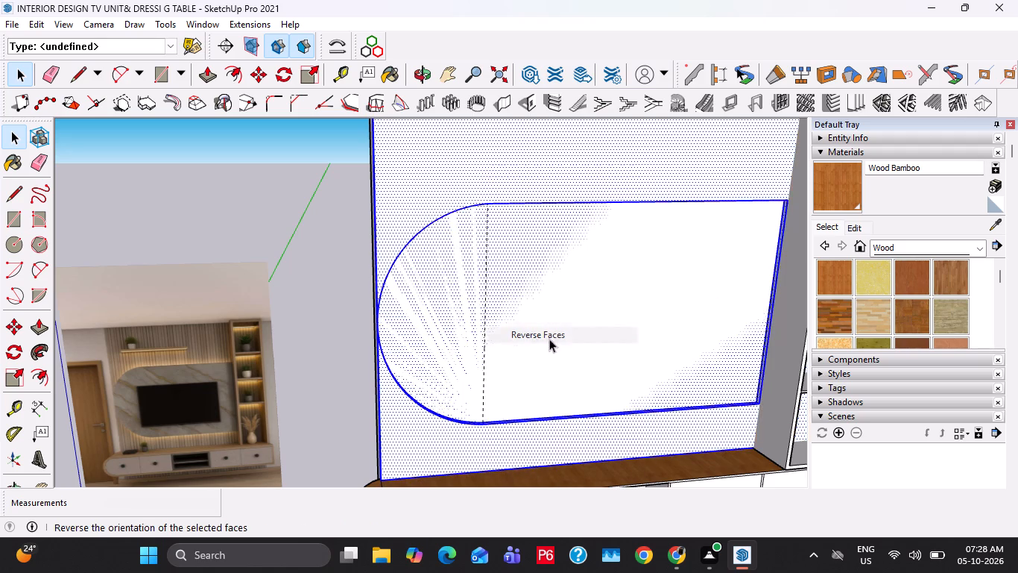
Pull the rounded TV panel face out 2".
{"action": "left_click", "coordinate": [480, 329]}
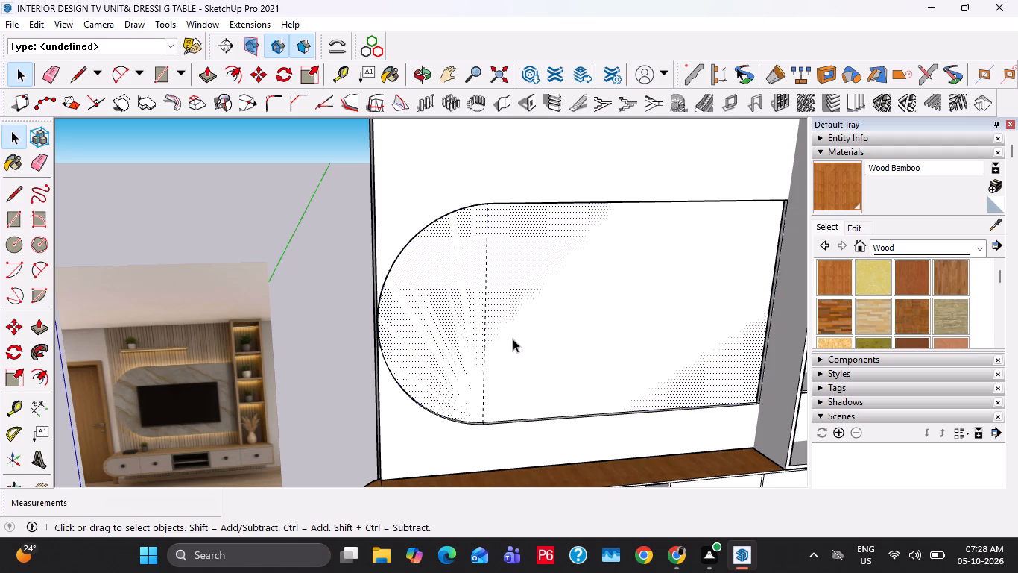
{"action": "scroll", "coordinate": [503, 451], "scroll_direction": "up", "scroll_amount": 5}
{"action": "scroll", "coordinate": [484, 401], "scroll_direction": "down", "scroll_amount": 4}
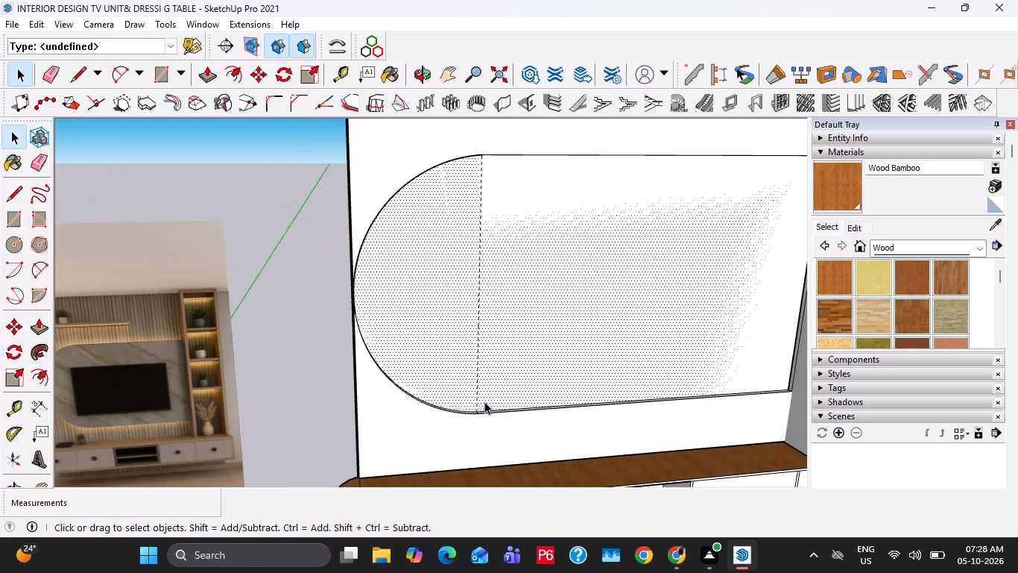
{"action": "left_click", "coordinate": [531, 346]}
{"action": "key", "text": "p"}
{"action": "left_click", "coordinate": [531, 346]}
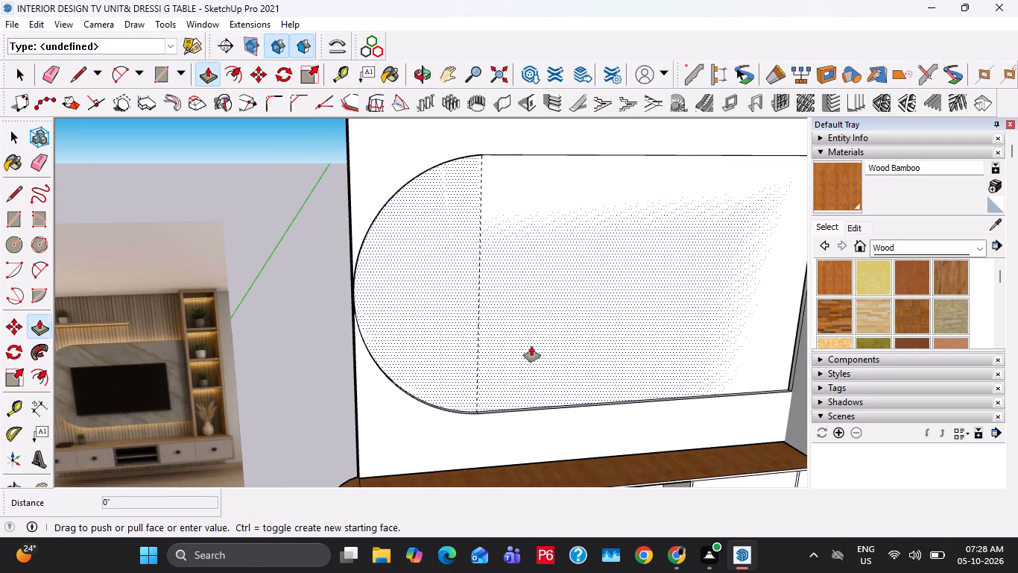
{"action": "left_click", "coordinate": [557, 367]}
{"action": "left_click", "coordinate": [544, 316]}
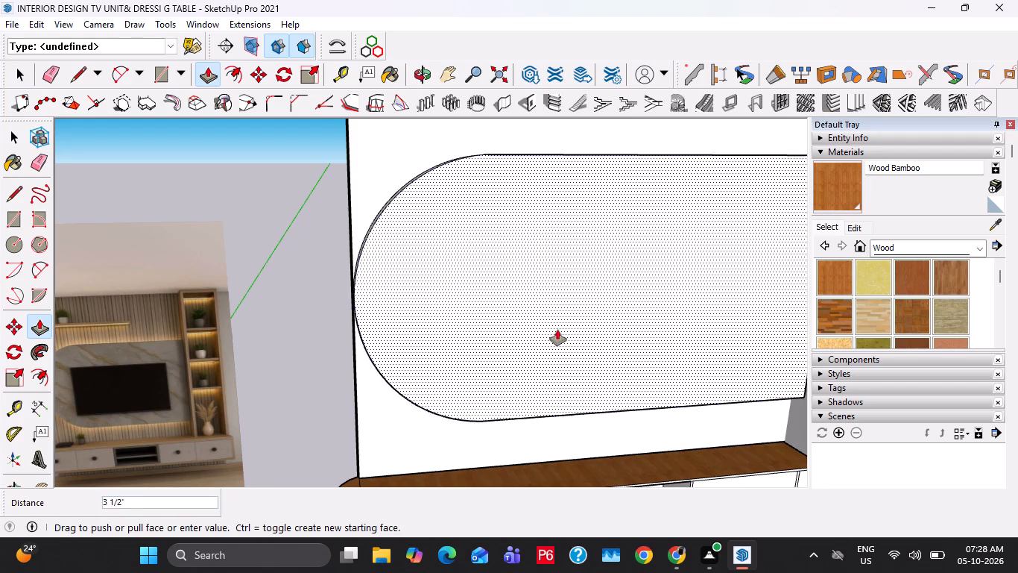
{"action": "type", "text": "2\""}
{"action": "key", "text": "Return"}
{"action": "key", "text": "space"}
Copy the wall face surrounding the rounded panel, with its edges, about 14' sideways past the reference image.
{"action": "scroll", "coordinate": [423, 324], "scroll_direction": "down", "scroll_amount": 10}
{"action": "middle_click_drag", "start_coordinate": [548, 270], "coordinate": [502, 224]}
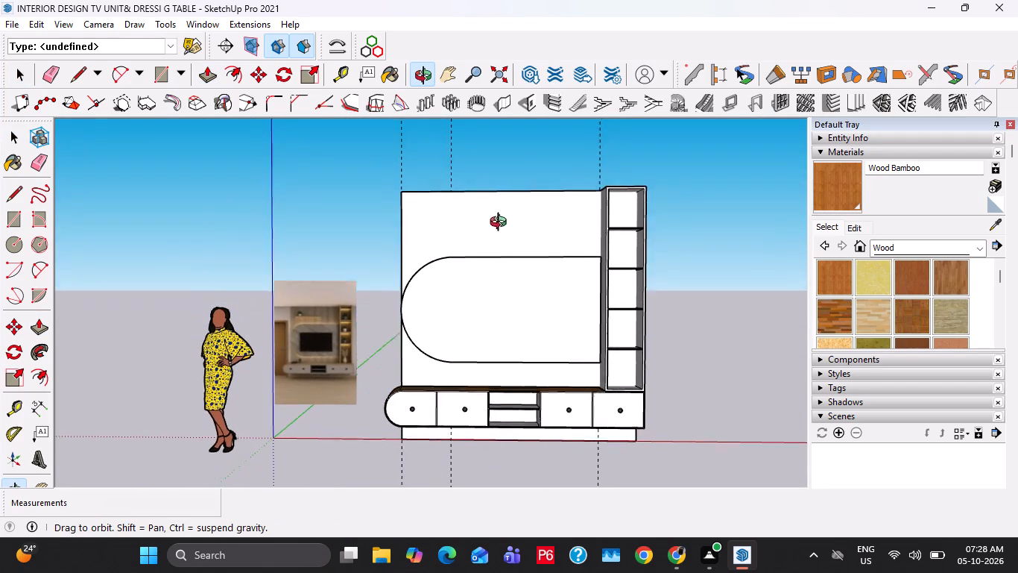
{"action": "middle_click_drag", "start_coordinate": [502, 224], "coordinate": [500, 230]}
{"action": "double_click", "coordinate": [499, 224]}
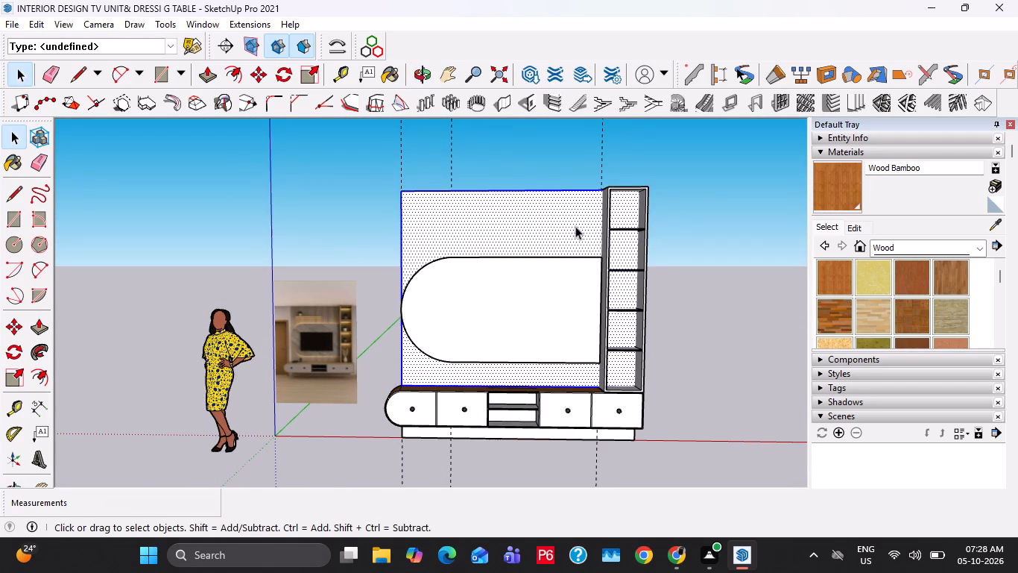
{"action": "key", "text": "m"}
{"action": "left_click", "coordinate": [575, 226]}
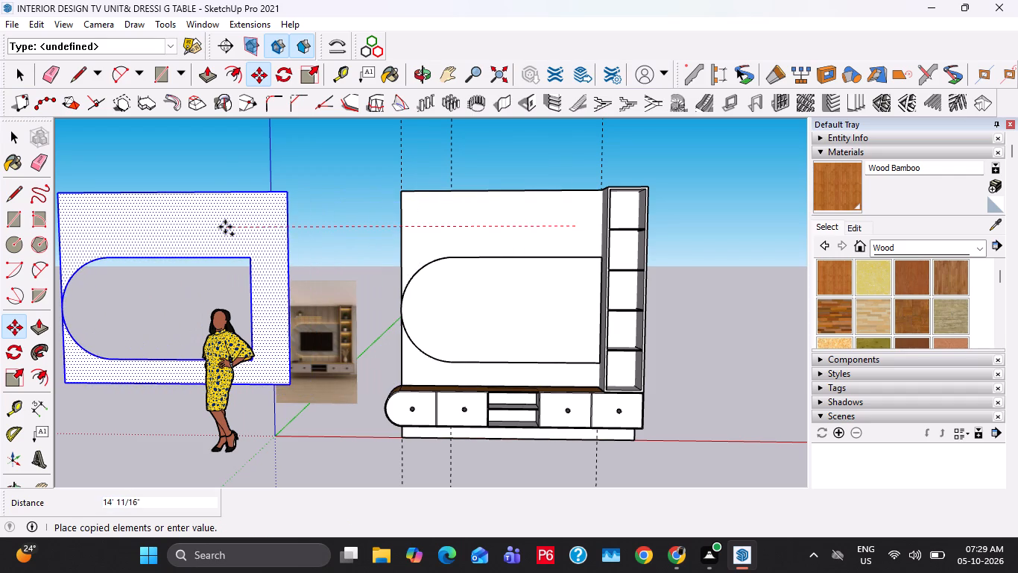
{"action": "left_click", "coordinate": [225, 227]}
{"action": "key", "text": "space"}
{"action": "key", "text": "space"}
Create vertical louvres on the copied wall face with depth 2", thickness 3", spacing 6" and angle 0, located at the back.
{"action": "left_click", "coordinate": [856, 97]}
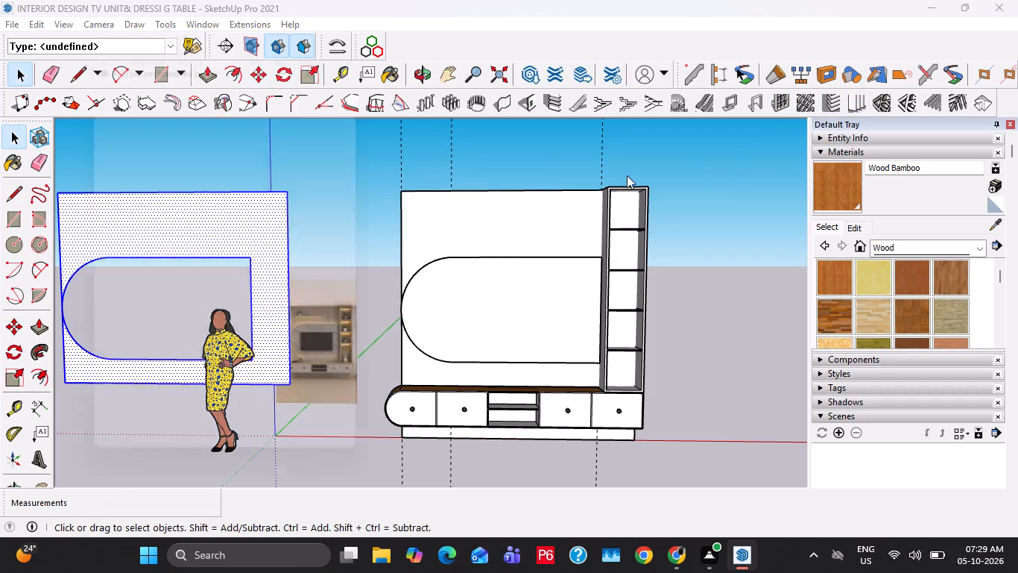
{"action": "left_click", "coordinate": [243, 254]}
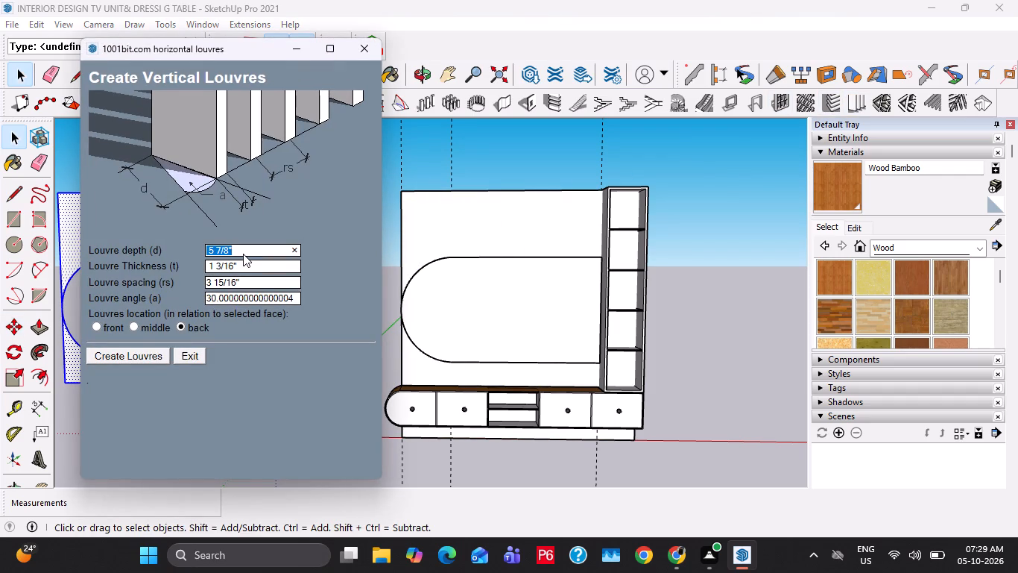
{"action": "type", "text": "4\""}
{"action": "key", "text": "Return"}
{"action": "key", "text": "BackSpace"}
{"action": "key", "text": "BackSpace"}
{"action": "key", "text": "BackSpace"}
{"action": "type", "text": "1\""}
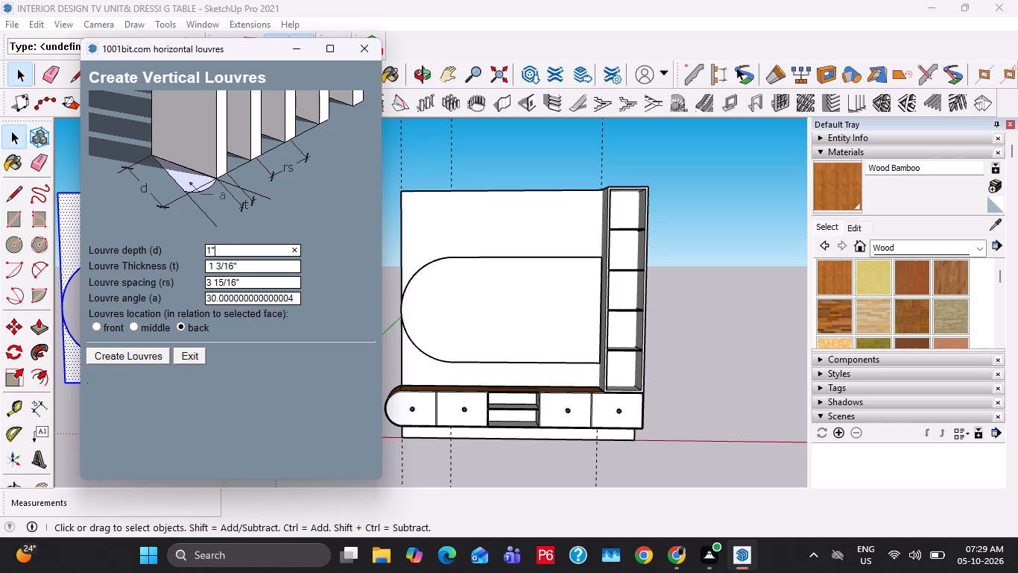
{"action": "key", "text": "BackSpace"}
{"action": "key", "text": "BackSpace"}
{"action": "type", "text": "2\""}
{"action": "key", "text": "Return"}
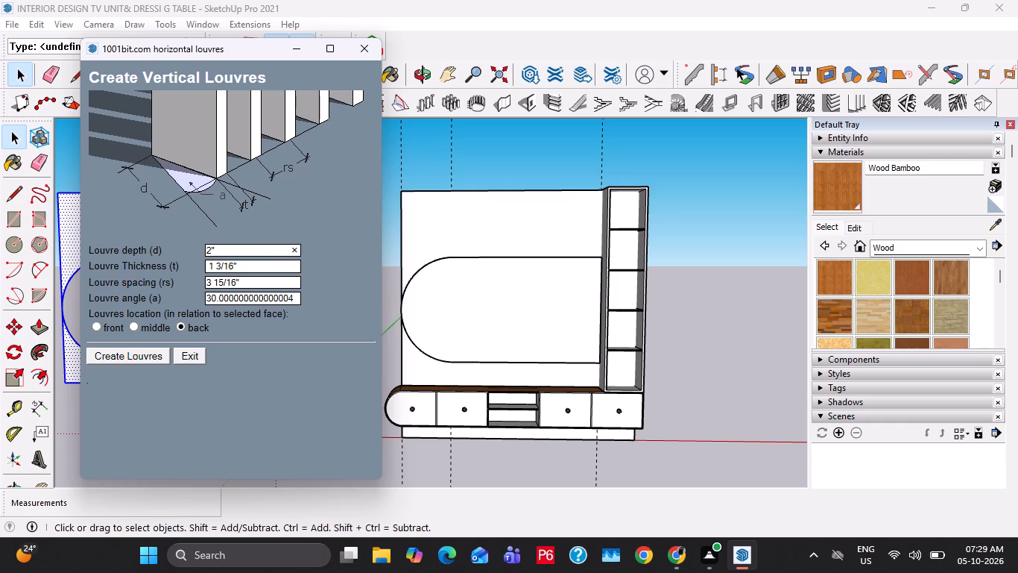
{"action": "left_click", "coordinate": [235, 271]}
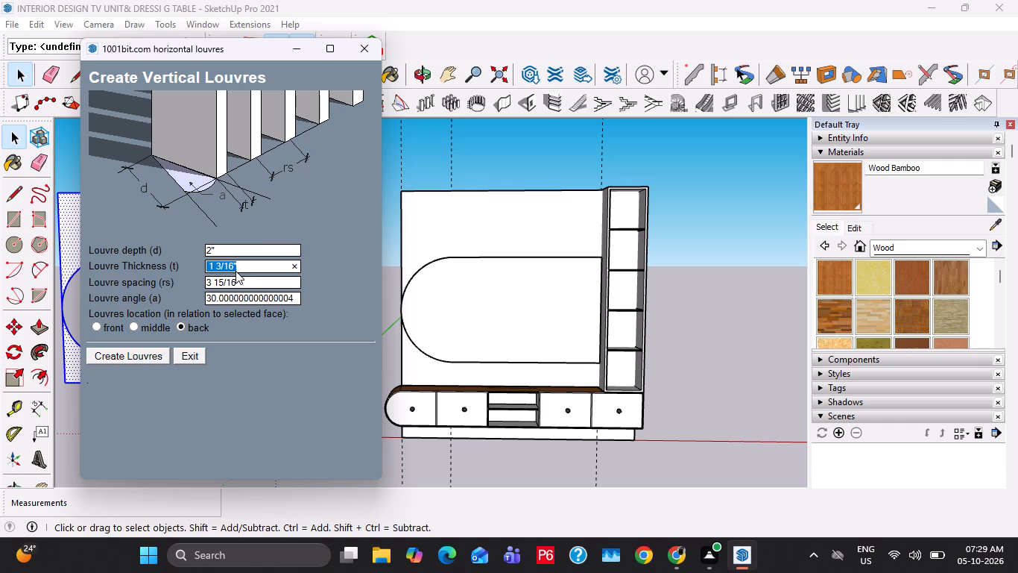
{"action": "type", "text": "3\""}
{"action": "key", "text": "Return"}
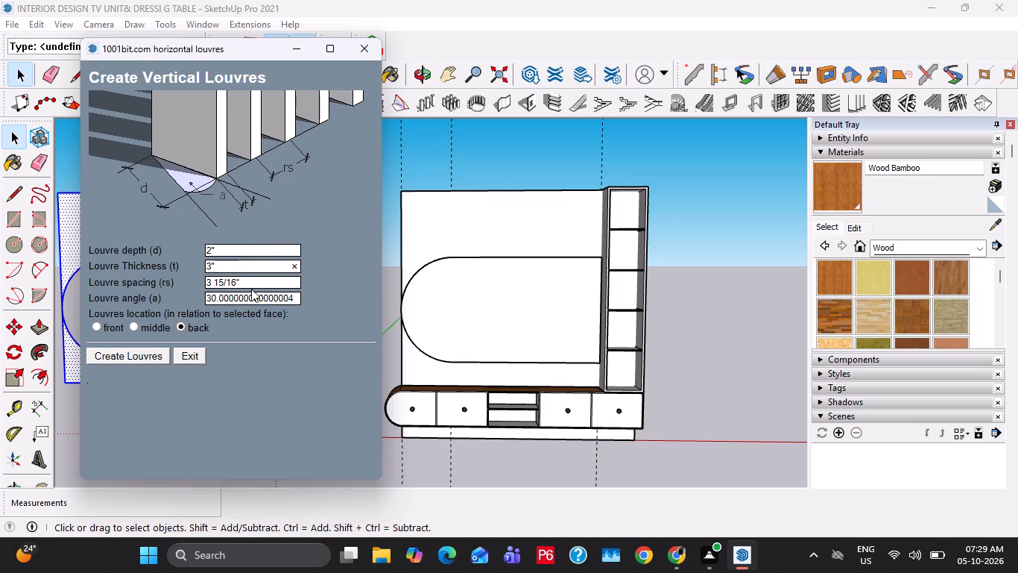
{"action": "left_click", "coordinate": [253, 281]}
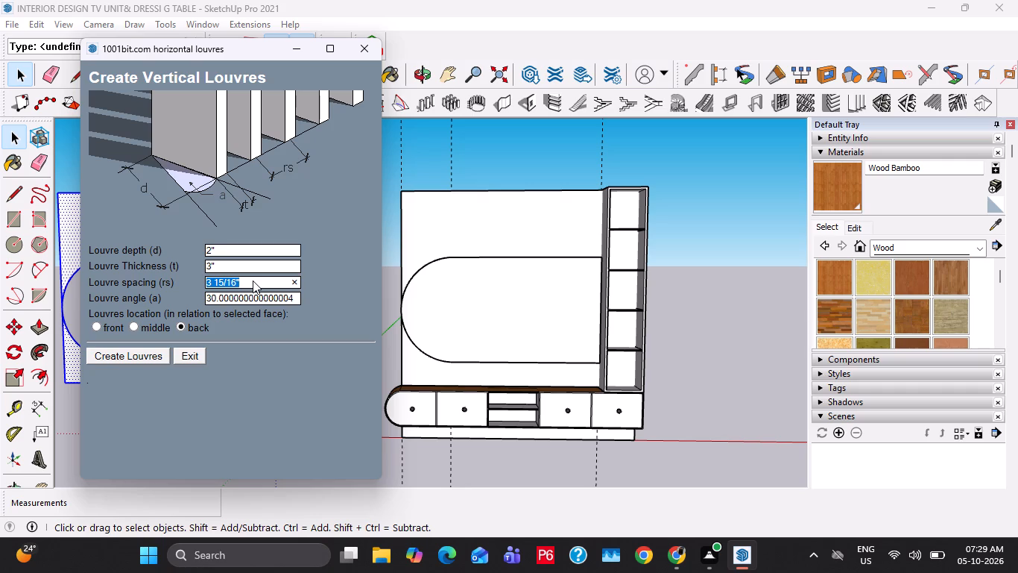
{"action": "type", "text": "6\""}
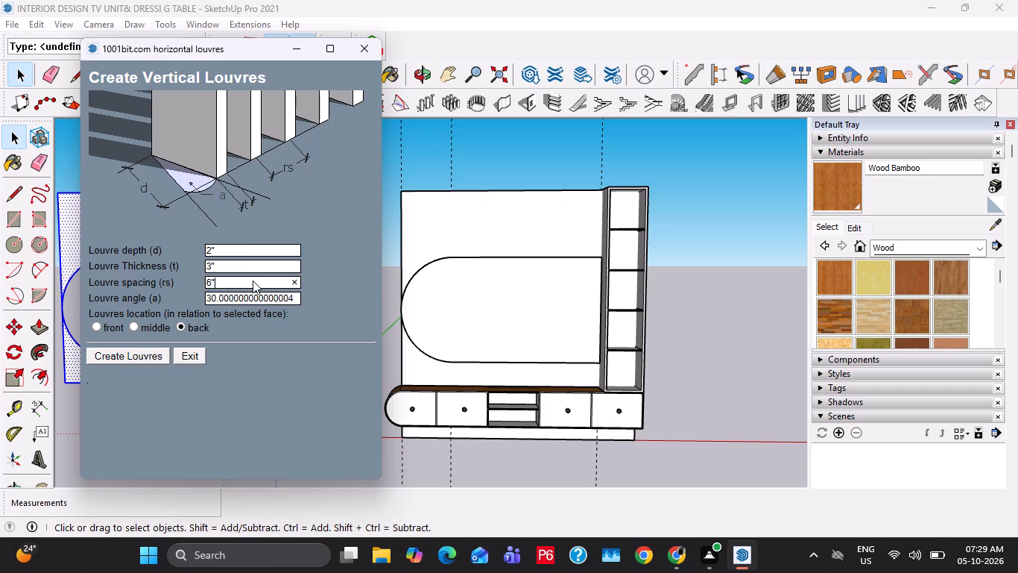
{"action": "left_click", "coordinate": [254, 298]}
{"action": "key", "text": "0"}
{"action": "left_click", "coordinate": [141, 361]}
{"action": "left_click", "coordinate": [248, 251]}
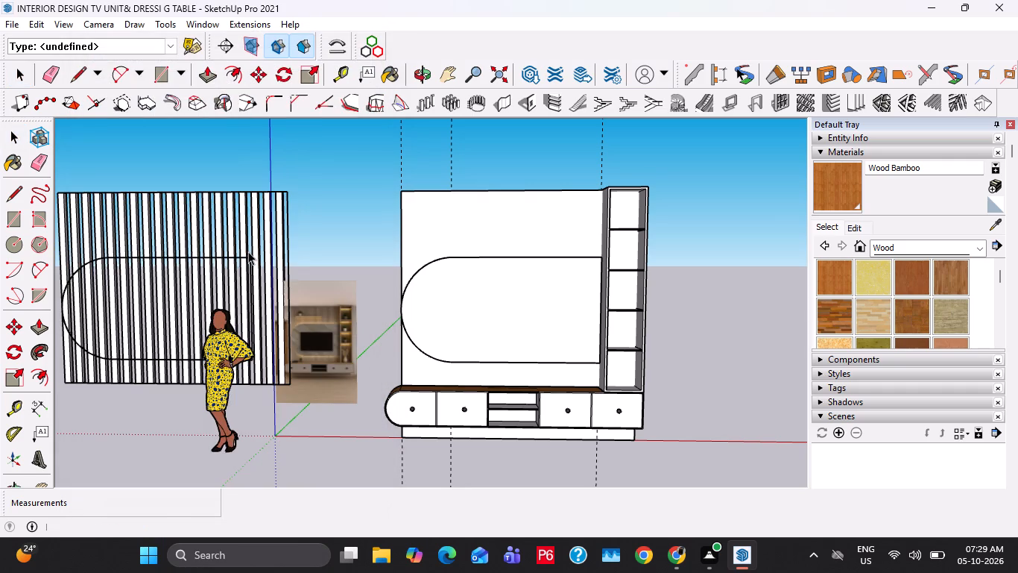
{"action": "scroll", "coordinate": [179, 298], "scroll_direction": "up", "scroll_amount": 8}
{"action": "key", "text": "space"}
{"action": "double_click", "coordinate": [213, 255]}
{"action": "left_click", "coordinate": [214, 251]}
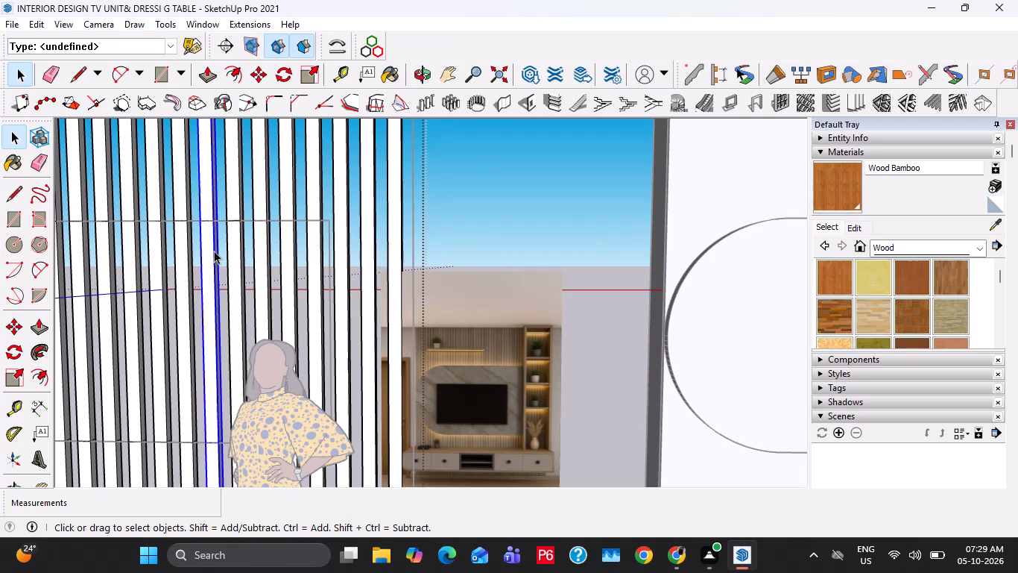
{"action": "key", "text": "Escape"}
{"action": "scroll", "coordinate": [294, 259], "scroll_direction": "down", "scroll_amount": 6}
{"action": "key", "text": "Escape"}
Open the slat crossing the upper end of the panel's curve and push away its part inside the rounded outline.
{"action": "middle_click_drag", "start_coordinate": [188, 300], "coordinate": [265, 314], "text": "shift"}
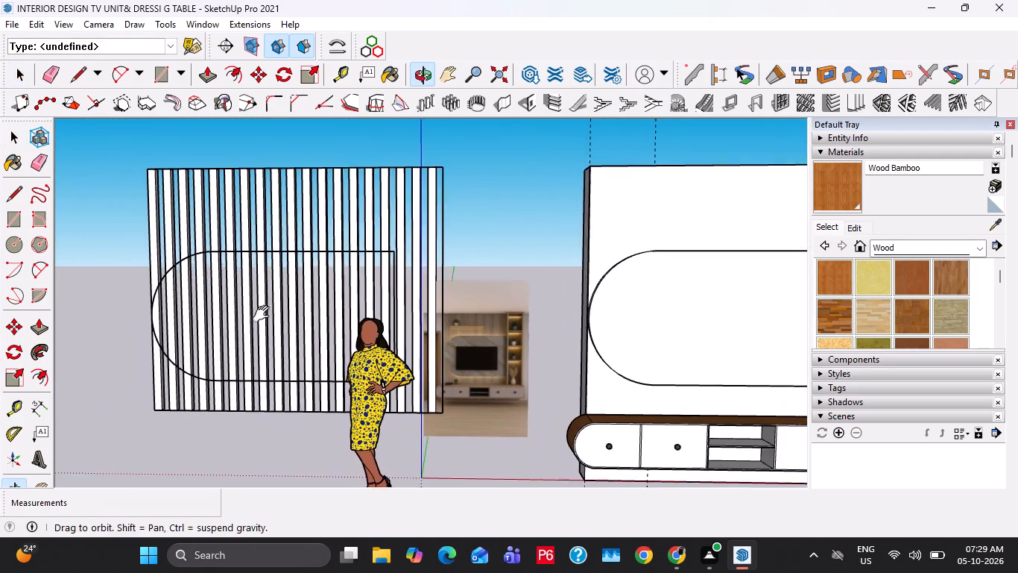
{"action": "middle_click_drag", "start_coordinate": [265, 314], "coordinate": [266, 316], "text": "shift"}
{"action": "scroll", "coordinate": [268, 316], "scroll_direction": "down", "scroll_amount": 1, "text": "shift"}
{"action": "middle_click_drag", "start_coordinate": [297, 313], "coordinate": [344, 319]}
{"action": "scroll", "coordinate": [206, 291], "scroll_direction": "up", "scroll_amount": 11}
{"action": "double_click", "coordinate": [176, 257]}
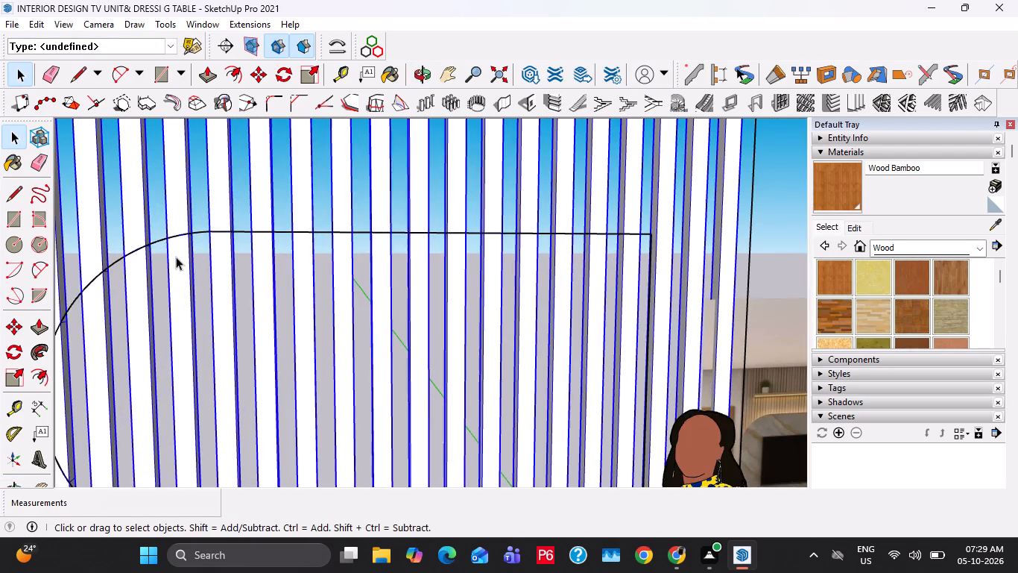
{"action": "left_click", "coordinate": [176, 262]}
{"action": "middle_click_drag", "start_coordinate": [177, 268], "coordinate": [274, 298], "text": "shift"}
{"action": "double_click", "coordinate": [275, 298]}
{"action": "left_click", "coordinate": [283, 285]}
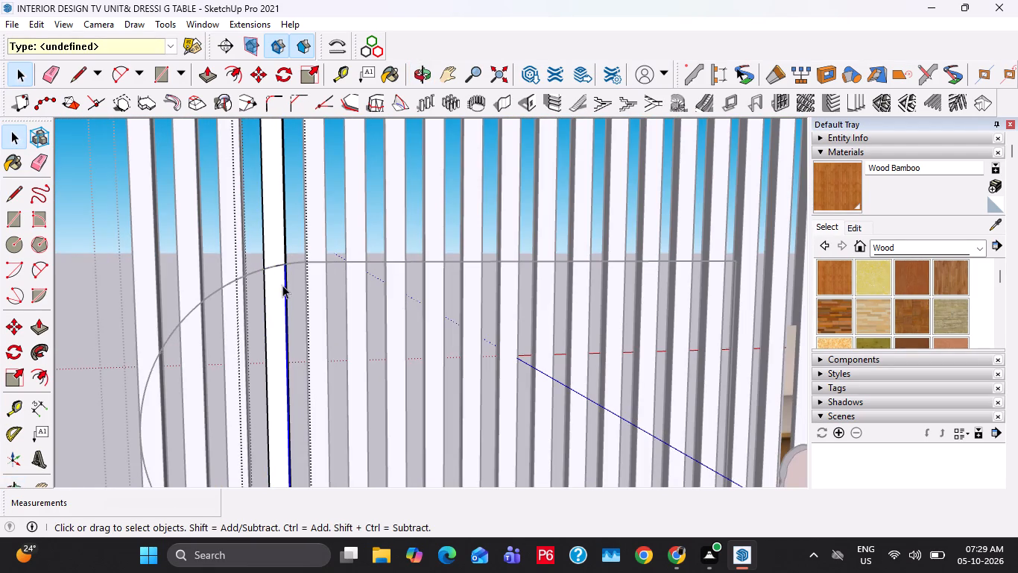
{"action": "left_click", "coordinate": [276, 285]}
{"action": "scroll", "coordinate": [275, 285], "scroll_direction": "up", "scroll_amount": 7}
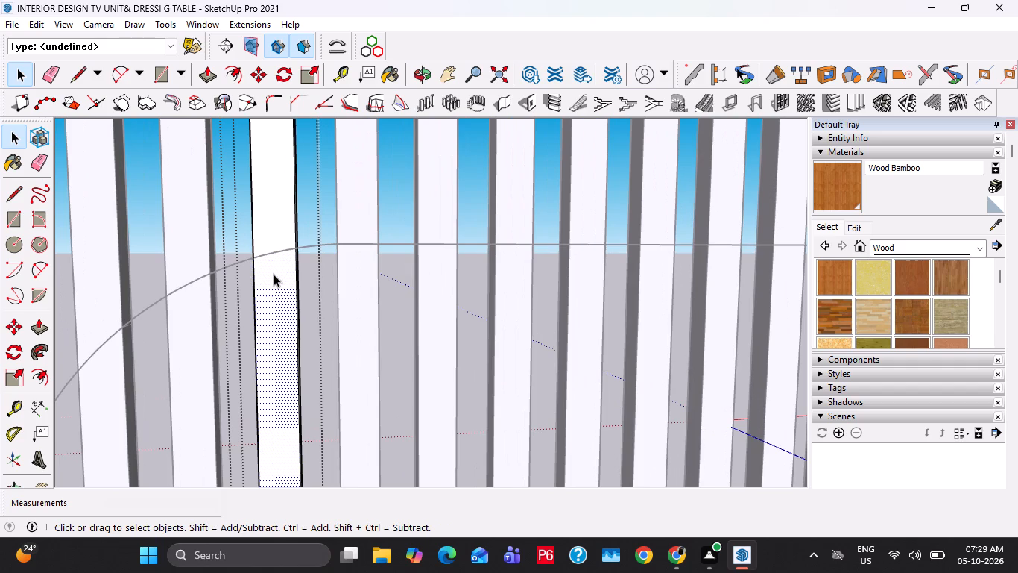
{"action": "key", "text": "p"}
{"action": "left_click", "coordinate": [270, 298]}
{"action": "left_click", "coordinate": [293, 286]}
{"action": "key", "text": "space"}
Cut away the parts below the outline's straight upper edge on the next three slats toward the square end.
{"action": "double_click", "coordinate": [347, 286]}
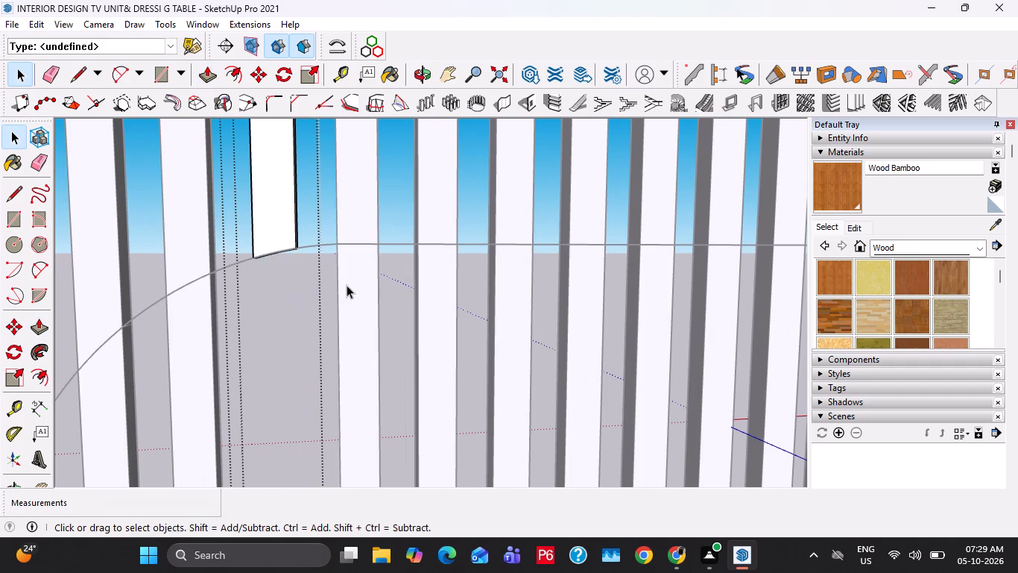
{"action": "double_click", "coordinate": [348, 310]}
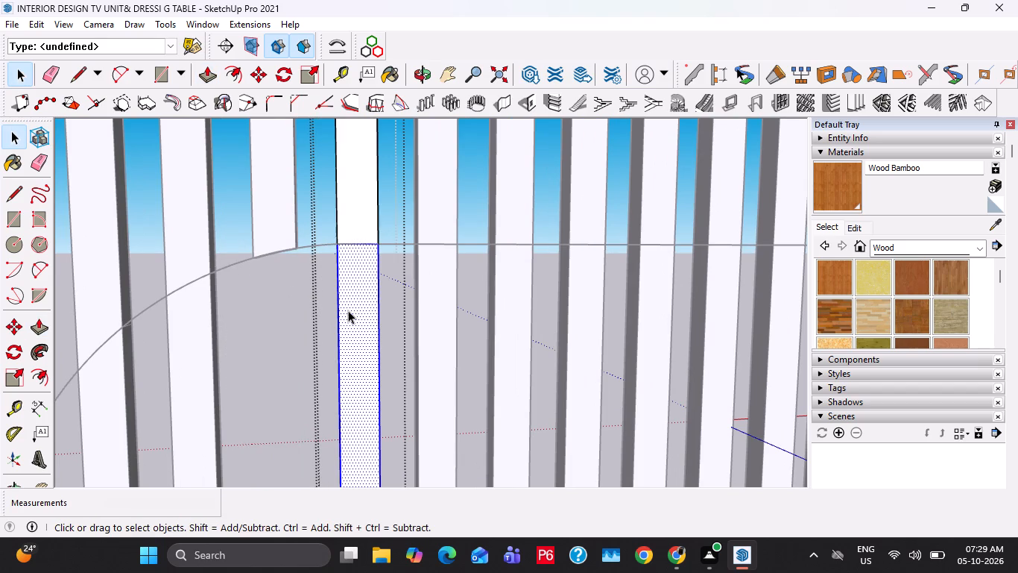
{"action": "key", "text": "p"}
{"action": "double_click", "coordinate": [348, 310]}
{"action": "key", "text": "space"}
{"action": "scroll", "coordinate": [341, 305], "scroll_direction": "down", "scroll_amount": 1}
{"action": "double_click", "coordinate": [423, 307]}
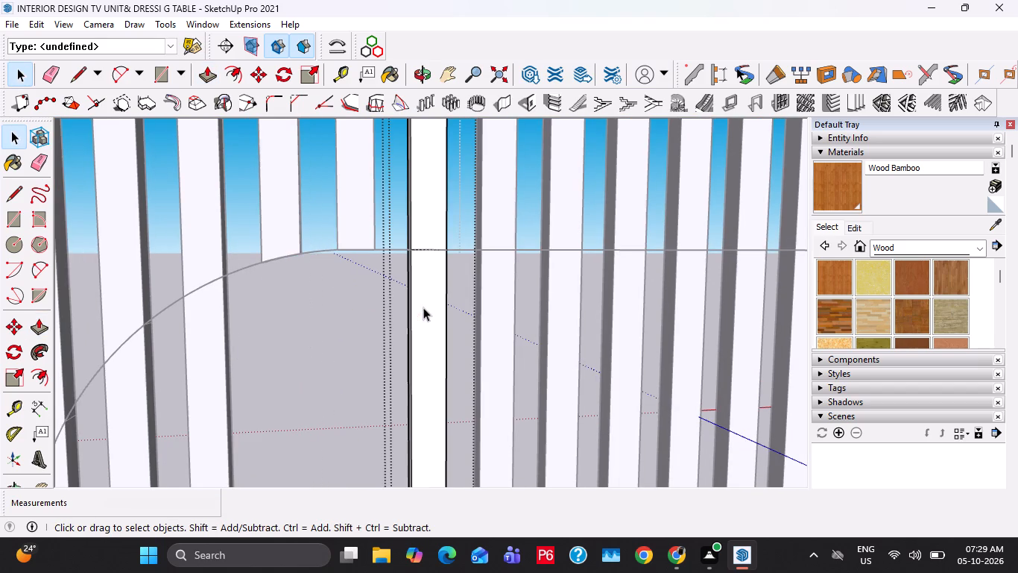
{"action": "key", "text": "p"}
{"action": "double_click", "coordinate": [416, 330]}
{"action": "key", "text": "space"}
{"action": "double_click", "coordinate": [490, 319]}
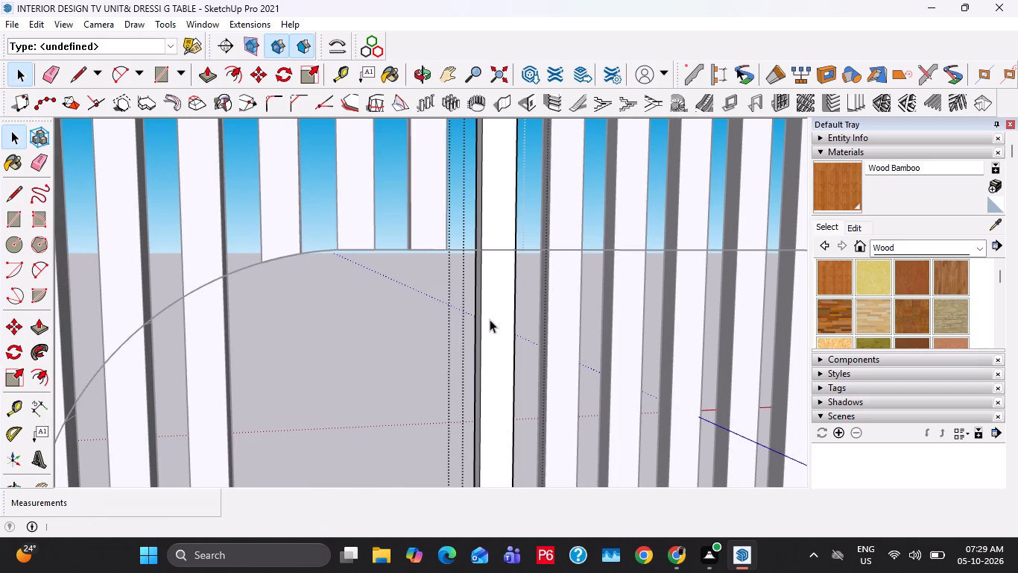
{"action": "key", "text": "p"}
{"action": "double_click", "coordinate": [490, 335]}
{"action": "key", "text": "space"}
Cut away the parts inside the outline on the following four slats toward its square end.
{"action": "double_click", "coordinate": [568, 324]}
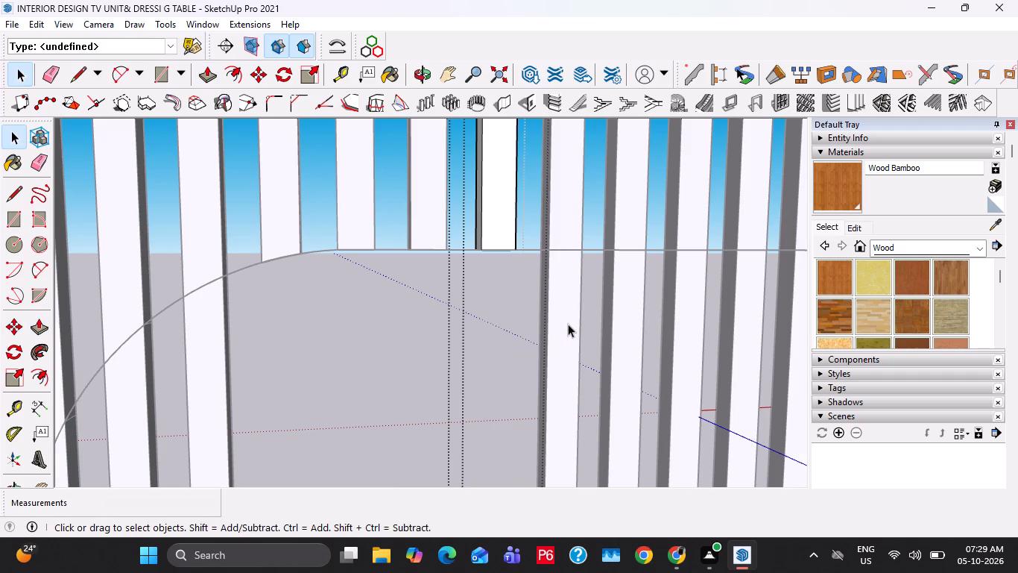
{"action": "key", "text": "p"}
{"action": "double_click", "coordinate": [563, 326]}
{"action": "key", "text": "space"}
{"action": "double_click", "coordinate": [633, 325]}
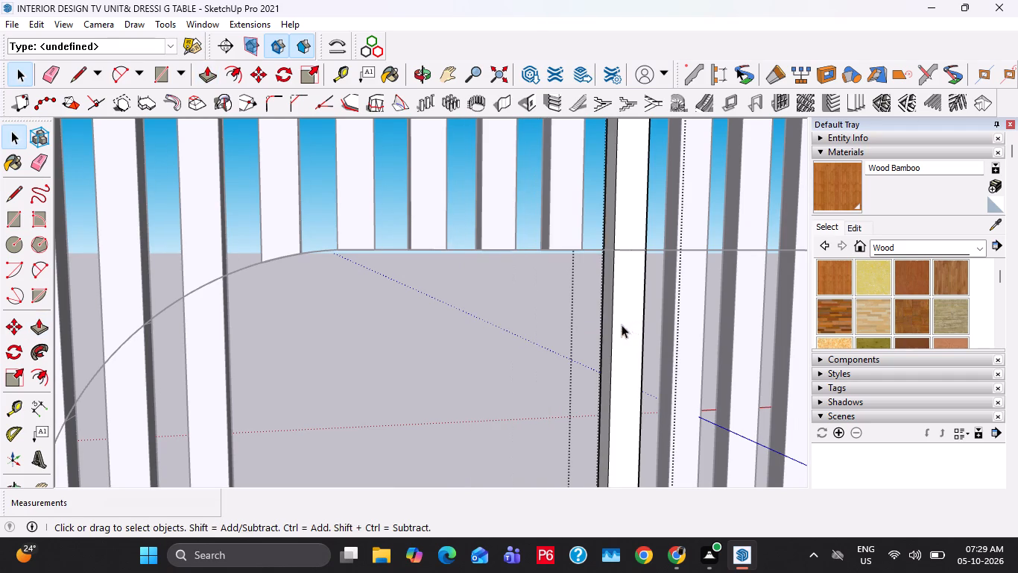
{"action": "key", "text": "p"}
{"action": "double_click", "coordinate": [619, 331]}
{"action": "scroll", "coordinate": [516, 316], "scroll_direction": "down", "scroll_amount": 5}
{"action": "key", "text": "space"}
{"action": "double_click", "coordinate": [621, 319]}
{"action": "key", "text": "p"}
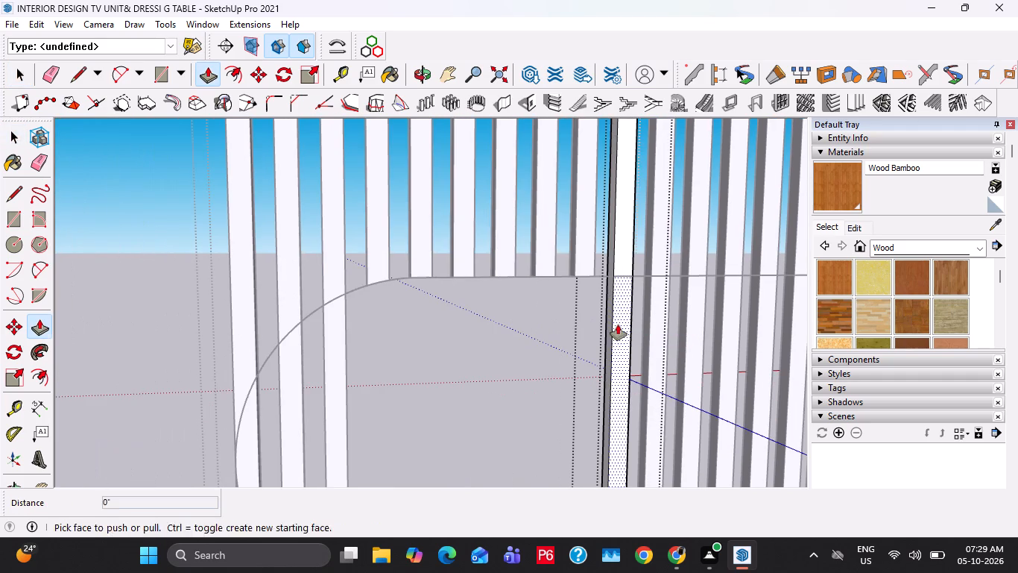
{"action": "double_click", "coordinate": [618, 325]}
{"action": "key", "text": "space"}
{"action": "double_click", "coordinate": [661, 328]}
{"action": "double_click", "coordinate": [658, 339]}
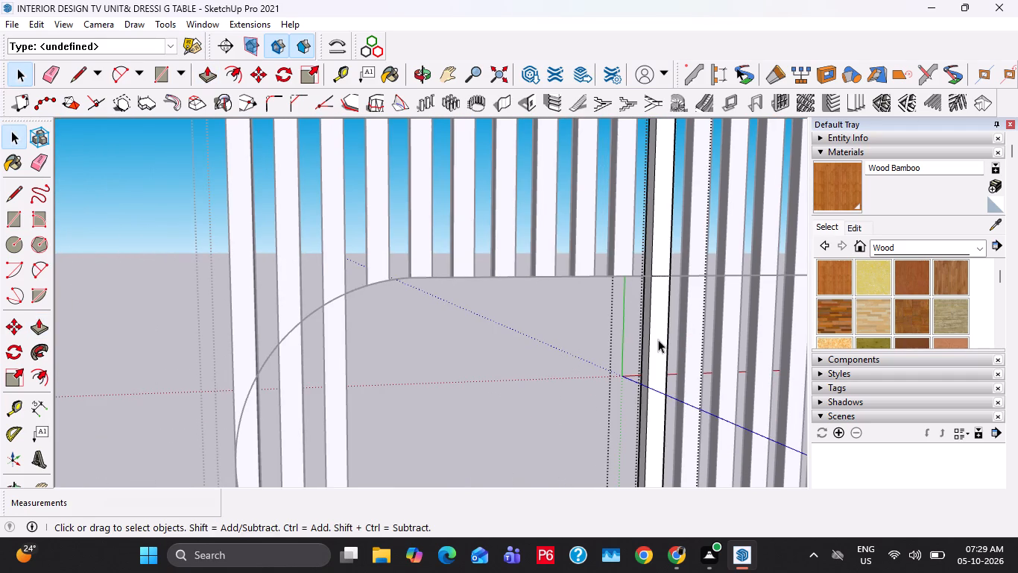
{"action": "key", "text": "p"}
{"action": "double_click", "coordinate": [654, 344]}
{"action": "key", "text": "space"}
Cut away the parts inside the curved outline on the two uncut slats next to the outermost one.
{"action": "scroll", "coordinate": [528, 322], "scroll_direction": "down", "scroll_amount": 4}
{"action": "scroll", "coordinate": [386, 339], "scroll_direction": "up", "scroll_amount": 2}
{"action": "double_click", "coordinate": [402, 348]}
{"action": "left_click", "coordinate": [401, 334]}
{"action": "key", "text": "p"}
{"action": "double_click", "coordinate": [399, 336]}
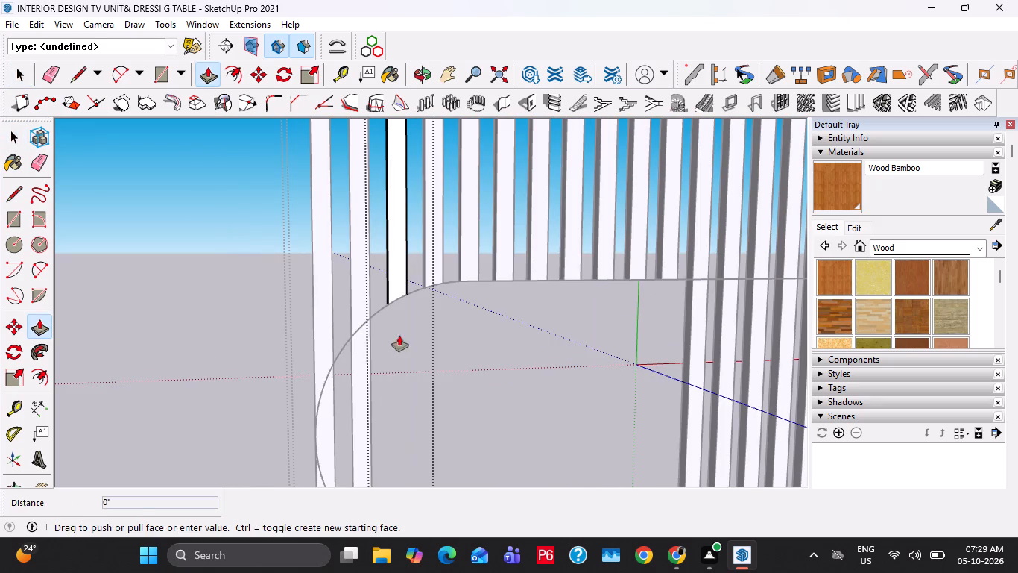
{"action": "key", "text": "space"}
{"action": "double_click", "coordinate": [365, 354]}
{"action": "left_click", "coordinate": [364, 353]}
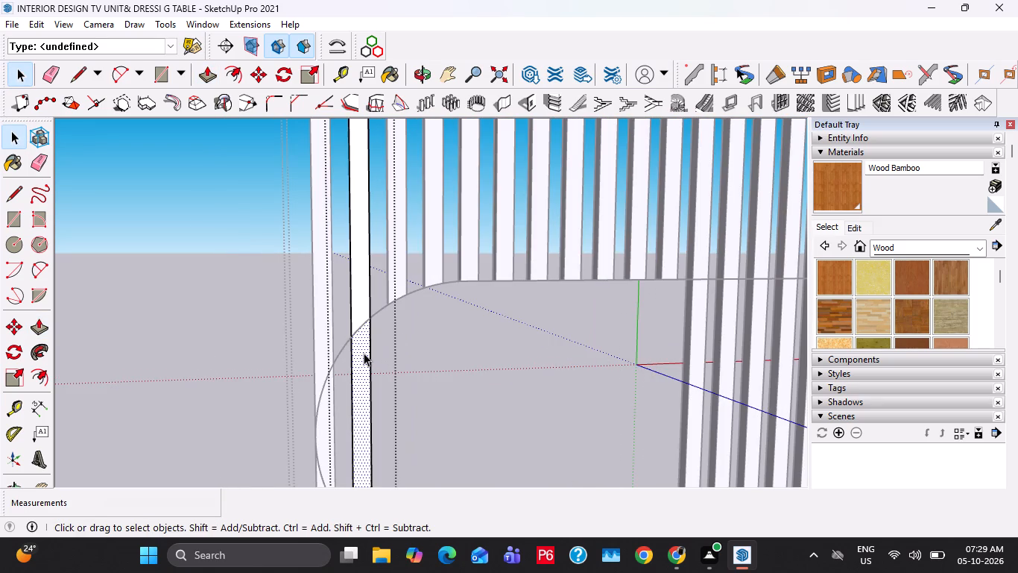
{"action": "key", "text": "p"}
{"action": "double_click", "coordinate": [364, 353]}
{"action": "key", "text": "space"}
Cut away the part of the outermost slat that lies inside the curved end of the outline.
{"action": "left_click", "coordinate": [317, 407]}
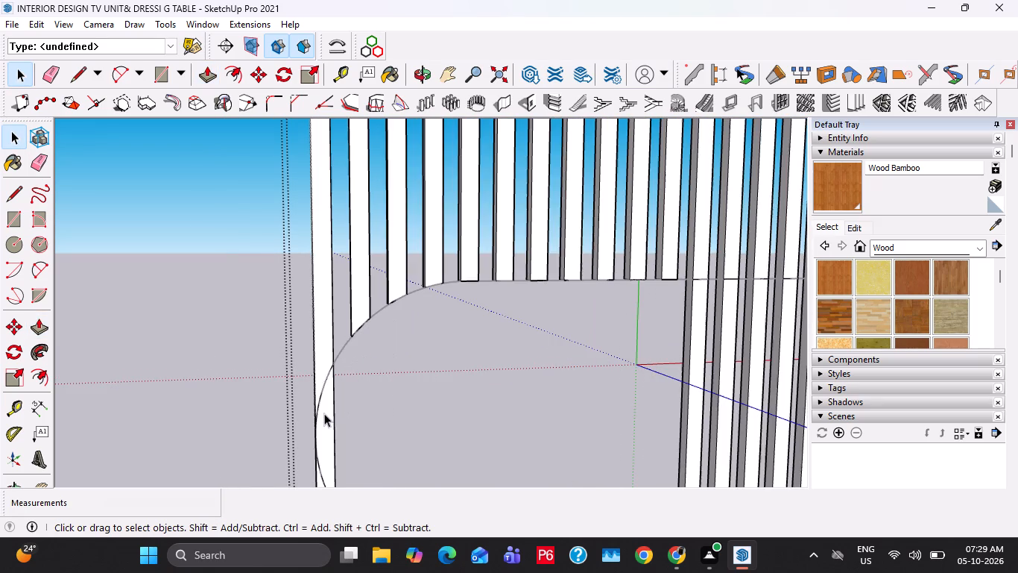
{"action": "double_click", "coordinate": [326, 416]}
{"action": "left_click", "coordinate": [326, 406]}
{"action": "key", "text": "p"}
{"action": "double_click", "coordinate": [326, 406]}
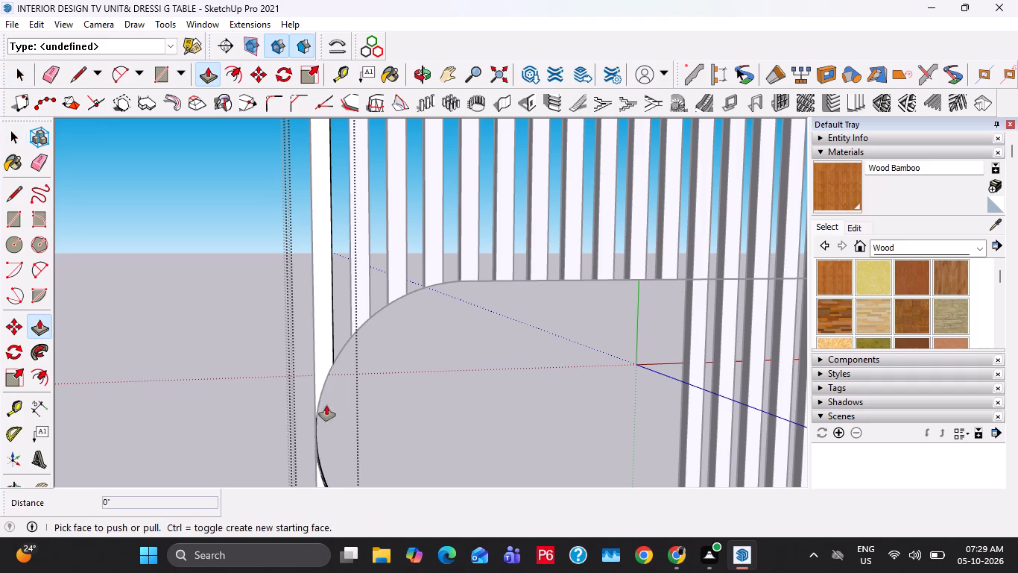
Cut away the parts inside the outline on the next three uncut slats toward its square end.
{"action": "key", "text": "space"}
{"action": "scroll", "coordinate": [232, 339], "scroll_direction": "down", "scroll_amount": 6}
{"action": "double_click", "coordinate": [546, 332]}
{"action": "key", "text": "p"}
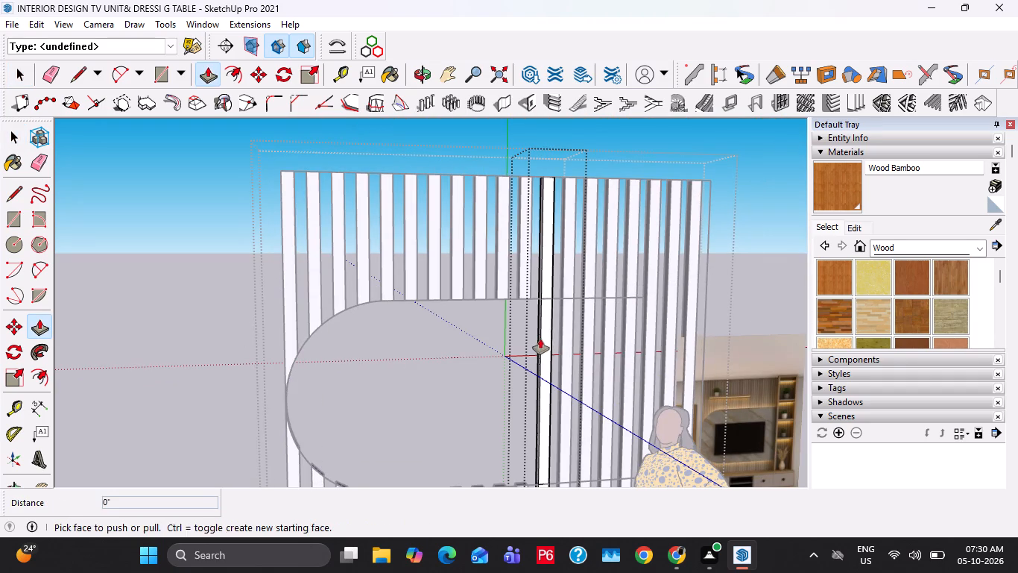
{"action": "double_click", "coordinate": [540, 339]}
{"action": "key", "text": "ctrl+z"}
{"action": "double_click", "coordinate": [547, 343]}
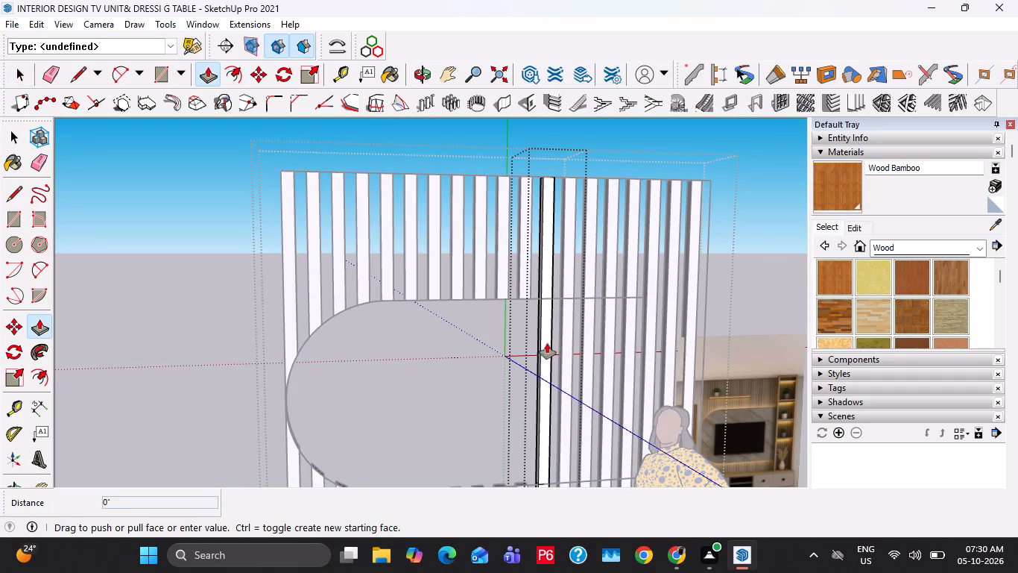
{"action": "key", "text": "space"}
{"action": "double_click", "coordinate": [565, 383]}
{"action": "key", "text": "p"}
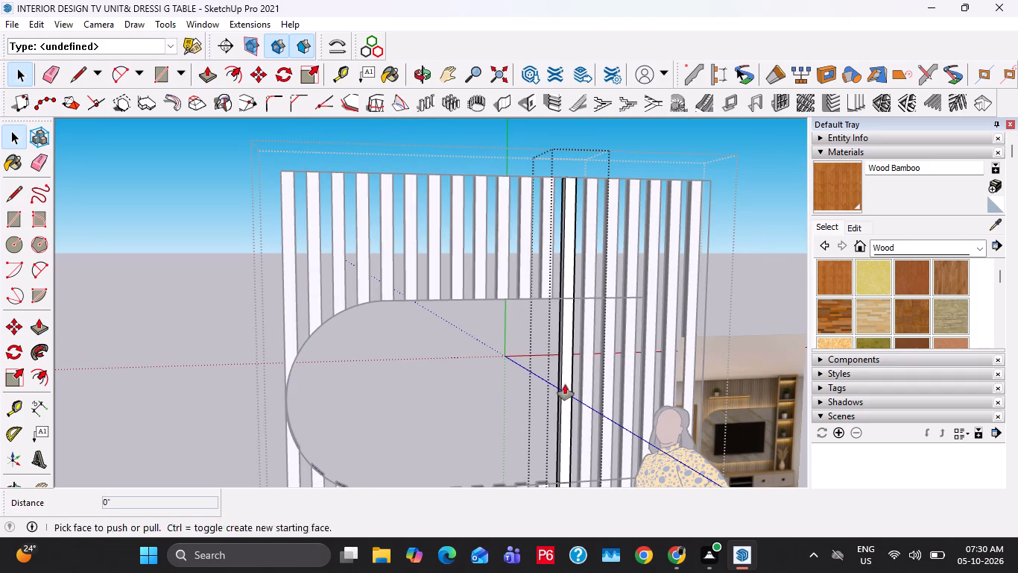
{"action": "double_click", "coordinate": [565, 384]}
{"action": "key", "text": "space"}
{"action": "double_click", "coordinate": [589, 360]}
{"action": "key", "text": "p"}
{"action": "double_click", "coordinate": [588, 360]}
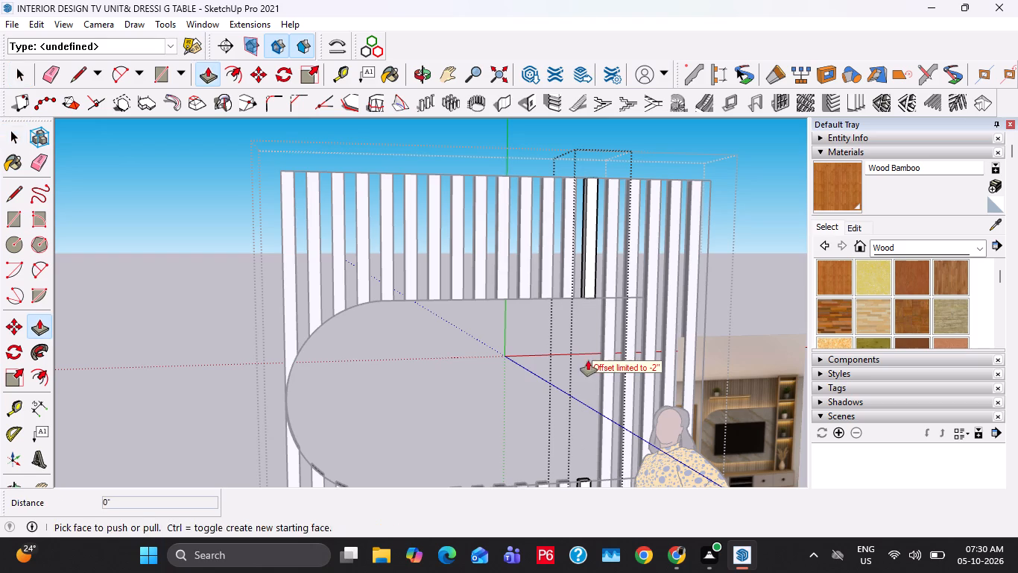
Cut away the parts inside the outline on the last two slats at its square end.
{"action": "key", "text": "space"}
{"action": "double_click", "coordinate": [613, 339]}
{"action": "key", "text": "p"}
{"action": "left_click", "coordinate": [600, 344]}
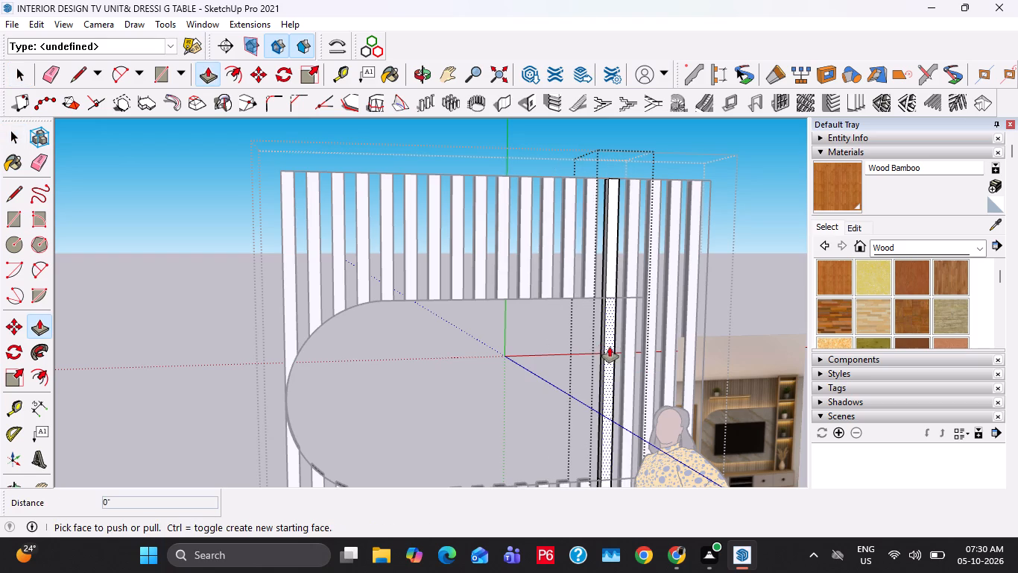
{"action": "double_click", "coordinate": [612, 347]}
{"action": "key", "text": "space"}
{"action": "double_click", "coordinate": [630, 339]}
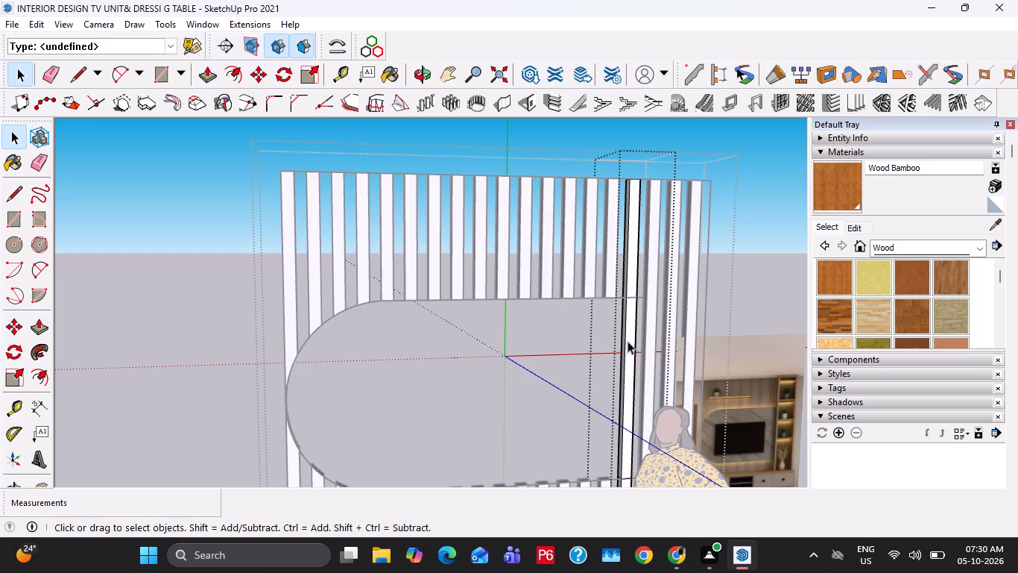
{"action": "key", "text": "p"}
{"action": "double_click", "coordinate": [627, 342]}
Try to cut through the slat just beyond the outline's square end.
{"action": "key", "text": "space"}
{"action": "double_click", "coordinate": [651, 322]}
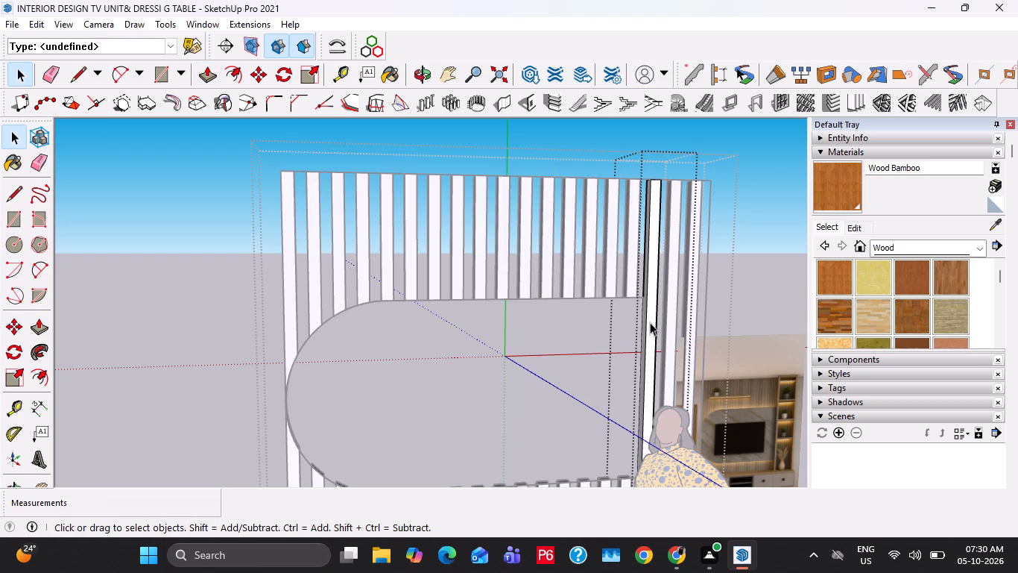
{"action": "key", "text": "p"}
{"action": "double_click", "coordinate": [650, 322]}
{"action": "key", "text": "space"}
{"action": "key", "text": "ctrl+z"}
Move the trimmed louvre group by its top corner onto the top corner of the TV unit's back panel.
{"action": "key", "text": "Escape"}
{"action": "scroll", "coordinate": [512, 301], "scroll_direction": "down", "scroll_amount": 8}
{"action": "key", "text": "Escape"}
{"action": "left_click", "coordinate": [505, 404]}
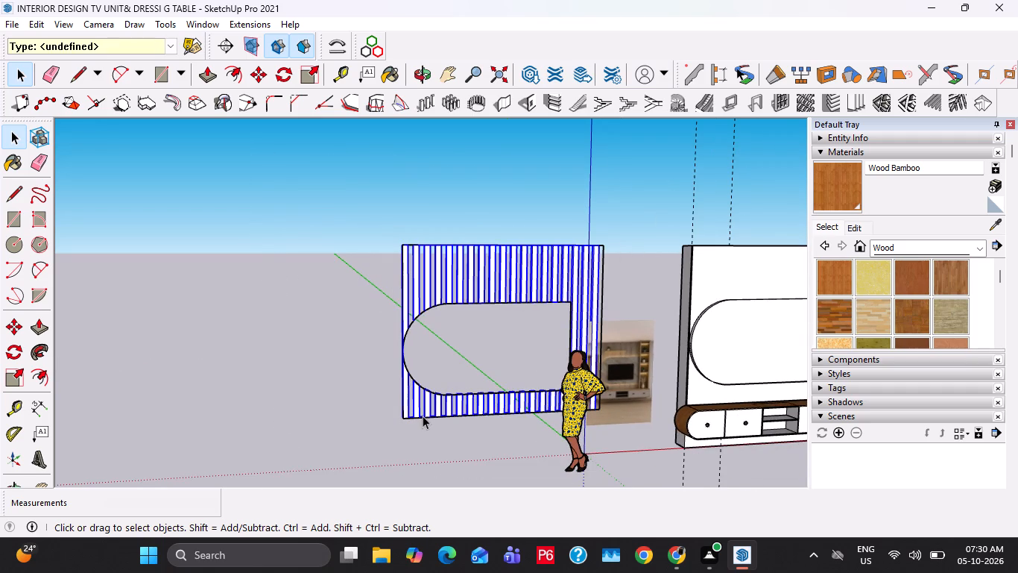
{"action": "key", "text": "m"}
{"action": "scroll", "coordinate": [416, 314], "scroll_direction": "up", "scroll_amount": 1}
{"action": "middle_click_drag", "start_coordinate": [420, 319], "coordinate": [449, 464]}
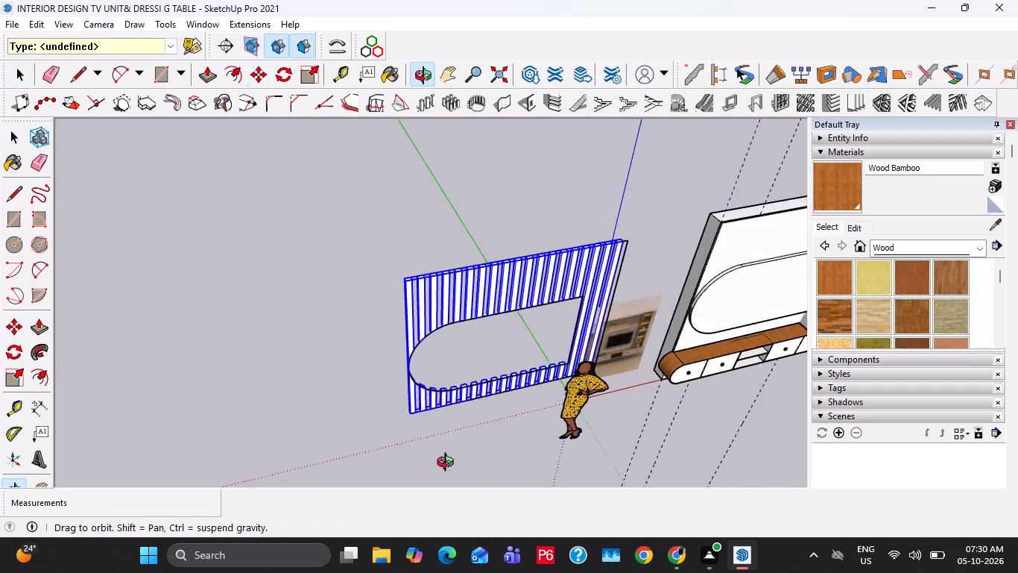
{"action": "middle_click_drag", "start_coordinate": [449, 464], "coordinate": [448, 463]}
{"action": "scroll", "coordinate": [419, 305], "scroll_direction": "up", "scroll_amount": 7}
{"action": "left_click", "coordinate": [402, 269]}
{"action": "scroll", "coordinate": [623, 284], "scroll_direction": "down", "scroll_amount": 2}
{"action": "middle_click_drag", "start_coordinate": [619, 280], "coordinate": [437, 304]}
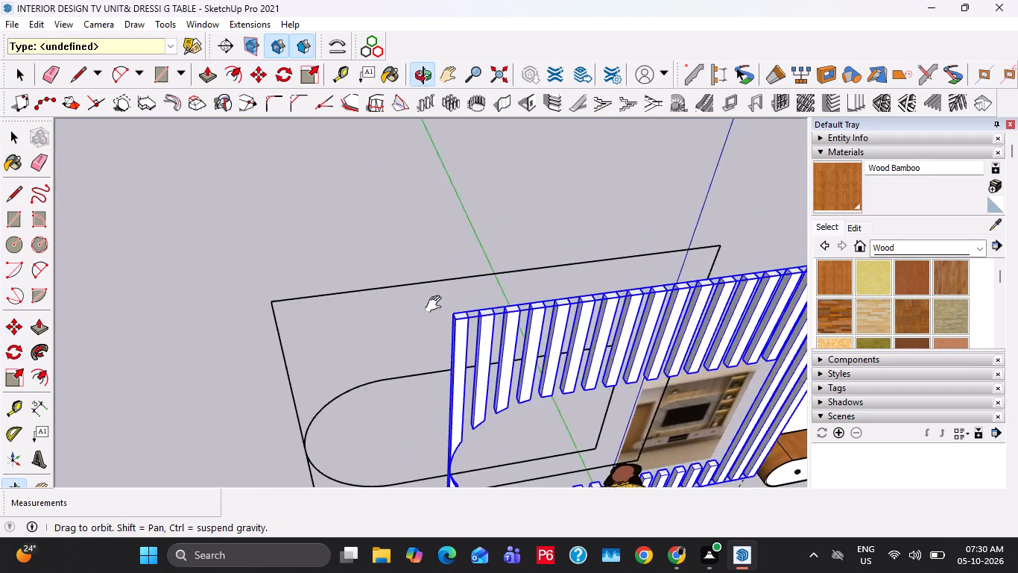
{"action": "middle_click_drag", "start_coordinate": [437, 304], "coordinate": [70, 320]}
{"action": "scroll", "coordinate": [538, 269], "scroll_direction": "up", "scroll_amount": 13}
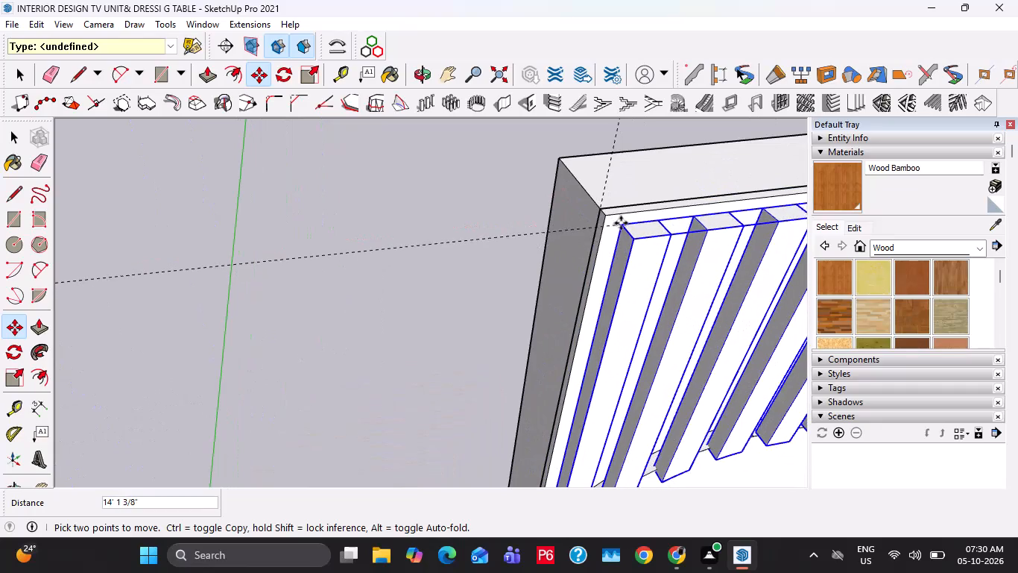
{"action": "left_click", "coordinate": [609, 217]}
{"action": "key", "text": "space"}
Delete the leftover wall rectangle and rounded outline beside the reference image.
{"action": "scroll", "coordinate": [493, 219], "scroll_direction": "down", "scroll_amount": 11}
{"action": "key", "text": "space"}
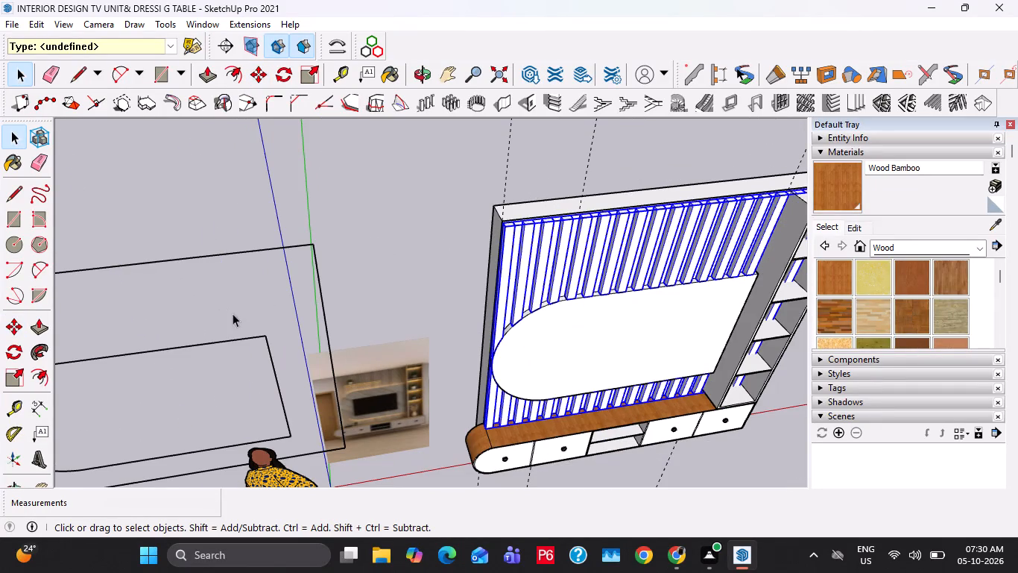
{"action": "triple_click", "coordinate": [259, 338]}
{"action": "left_click", "coordinate": [259, 338]}
{"action": "key", "text": "Delete"}
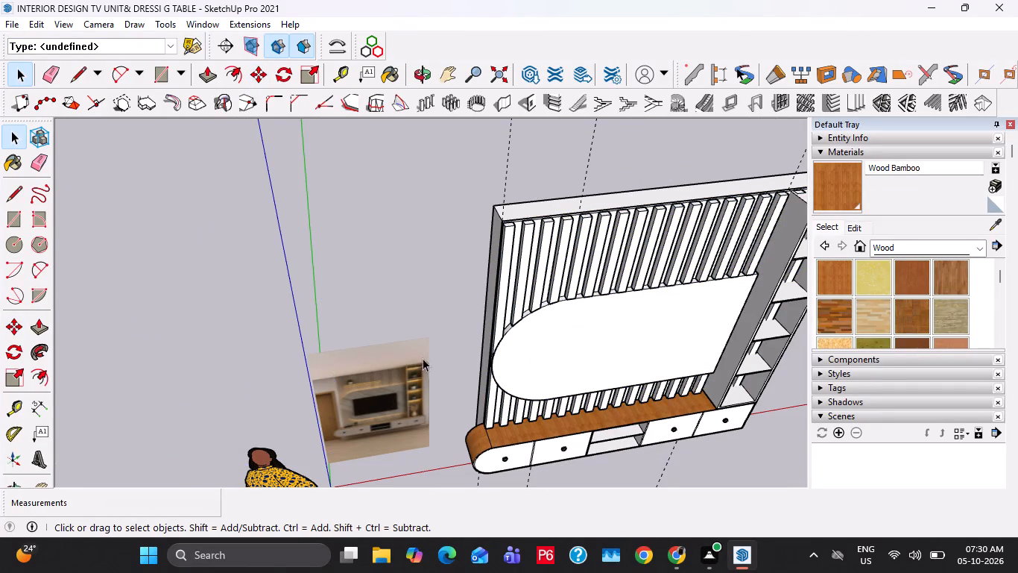
Switch the materials library from Wood to Colors after checking the slat finish in the reference image.
{"action": "middle_click_drag", "start_coordinate": [431, 391], "coordinate": [380, 288]}
{"action": "scroll", "coordinate": [330, 357], "scroll_direction": "up", "scroll_amount": 20}
{"action": "scroll", "coordinate": [330, 357], "scroll_direction": "up", "scroll_amount": 1}
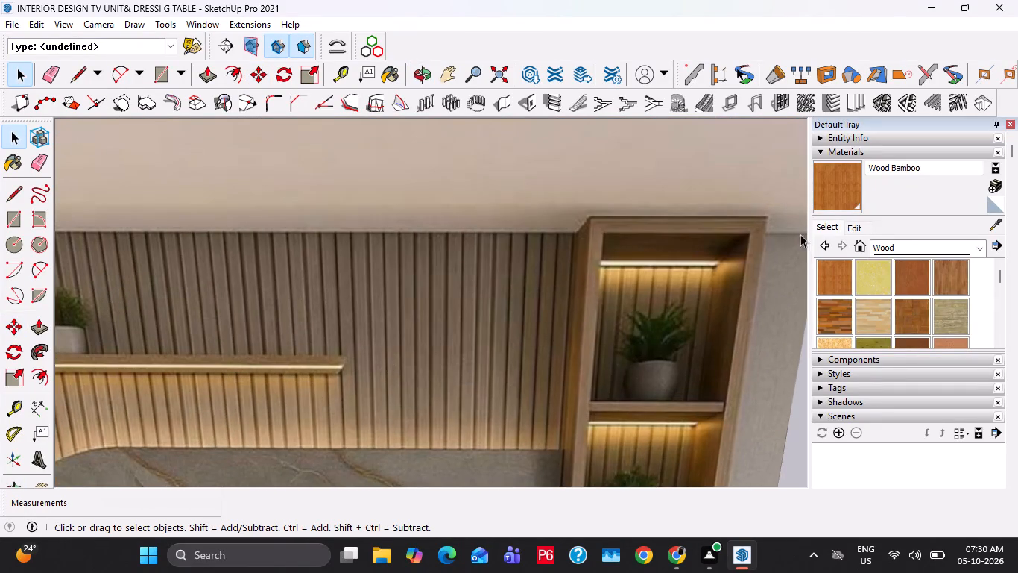
{"action": "scroll", "coordinate": [803, 323], "scroll_direction": "up", "scroll_amount": 1}
{"action": "scroll", "coordinate": [890, 312], "scroll_direction": "down", "scroll_amount": 2}
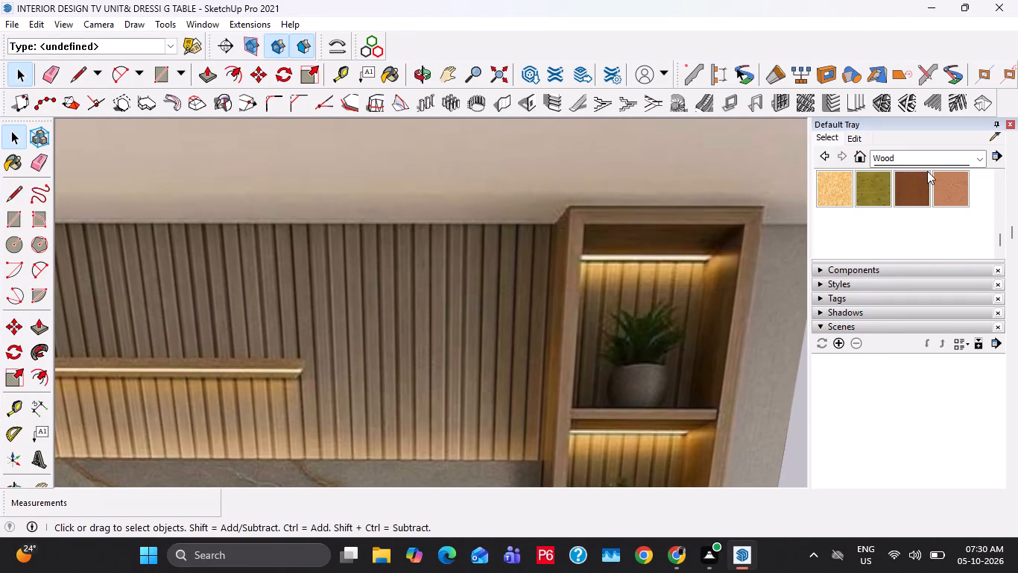
{"action": "left_click", "coordinate": [929, 164]}
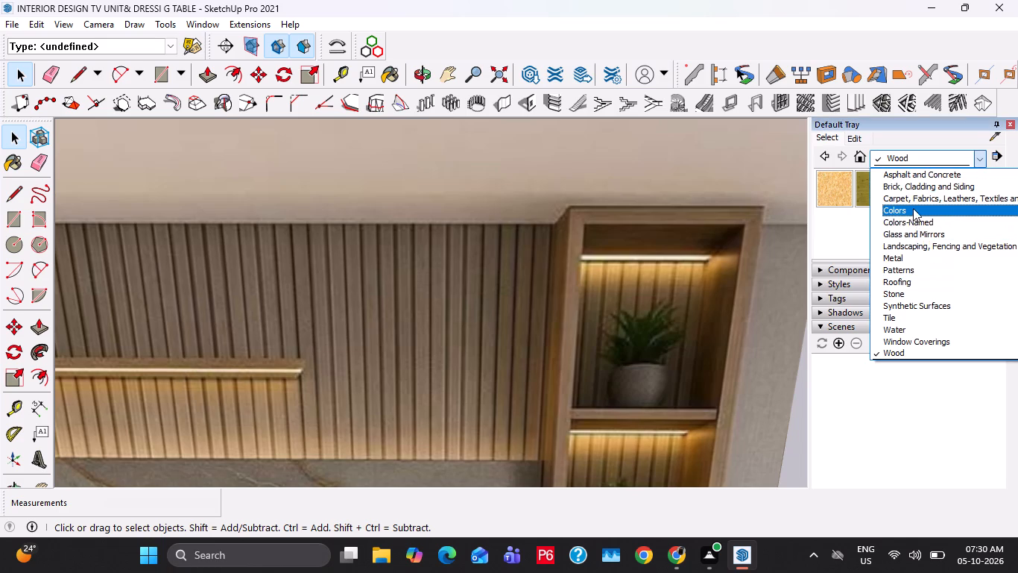
{"action": "left_click", "coordinate": [913, 208]}
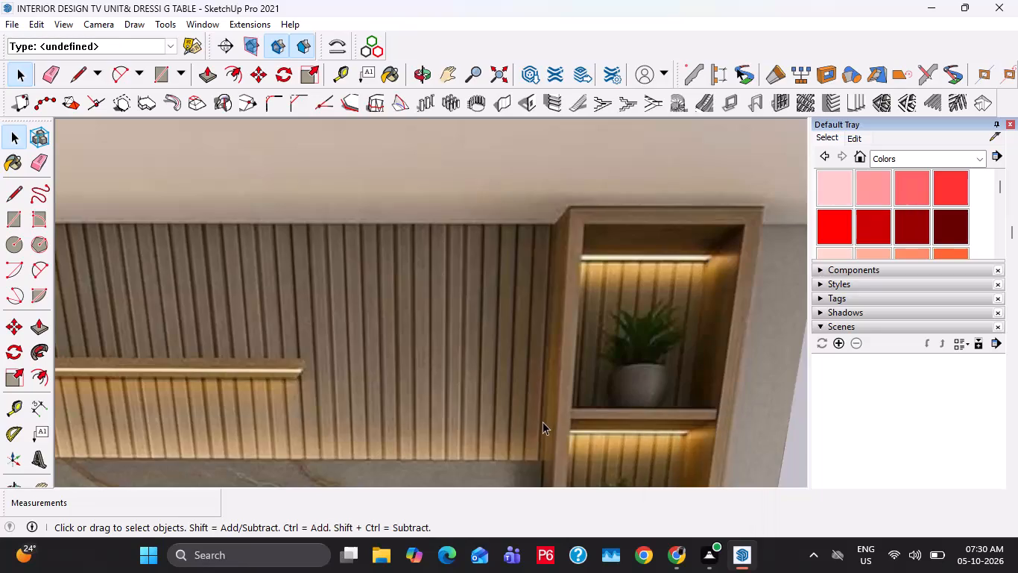
Examine the slatted wall, marble TV panel and lit shelves in the reference image.
{"action": "middle_click_drag", "start_coordinate": [536, 428], "coordinate": [497, 446]}
{"action": "scroll", "coordinate": [544, 395], "scroll_direction": "down", "scroll_amount": 5}
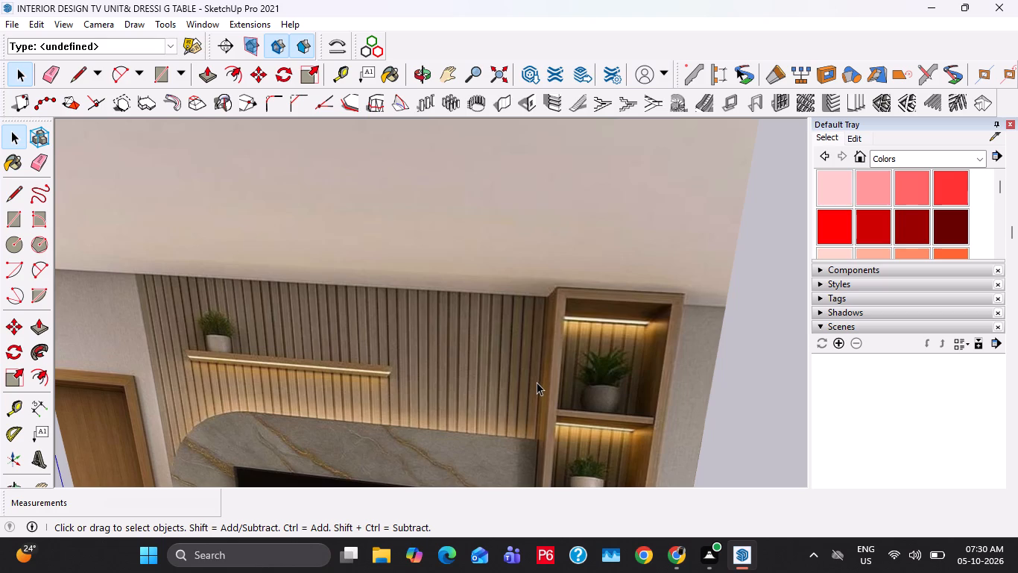
{"action": "middle_click_drag", "start_coordinate": [534, 397], "coordinate": [540, 421]}
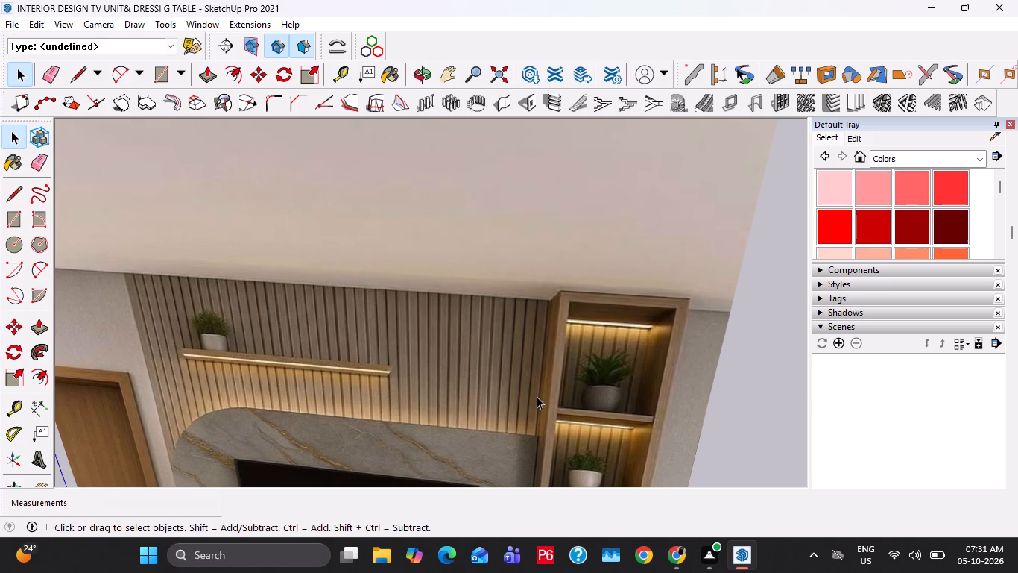
{"action": "scroll", "coordinate": [581, 325], "scroll_direction": "down", "scroll_amount": 12}
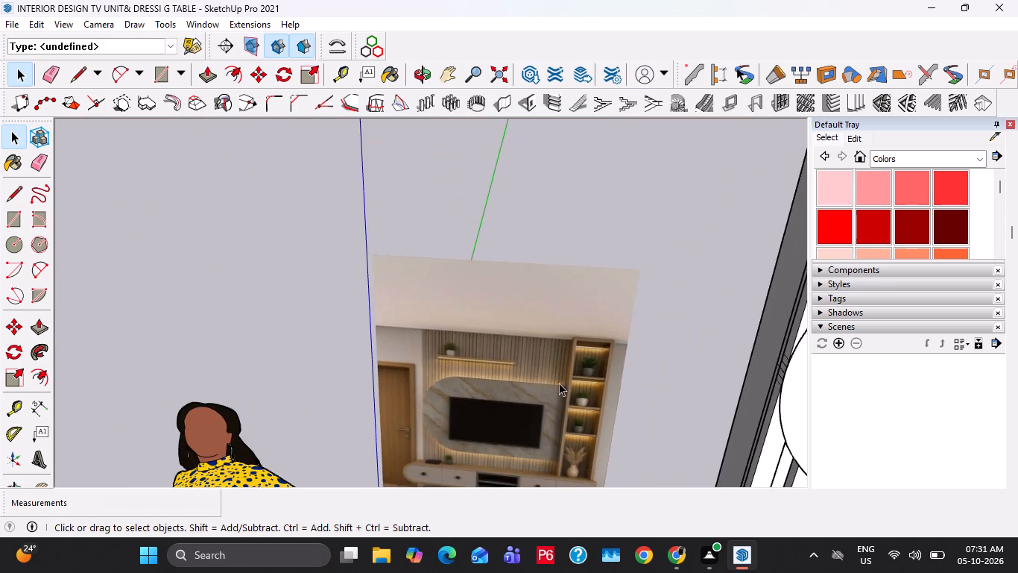
{"action": "middle_click_drag", "start_coordinate": [552, 410], "coordinate": [461, 314], "text": "shift"}
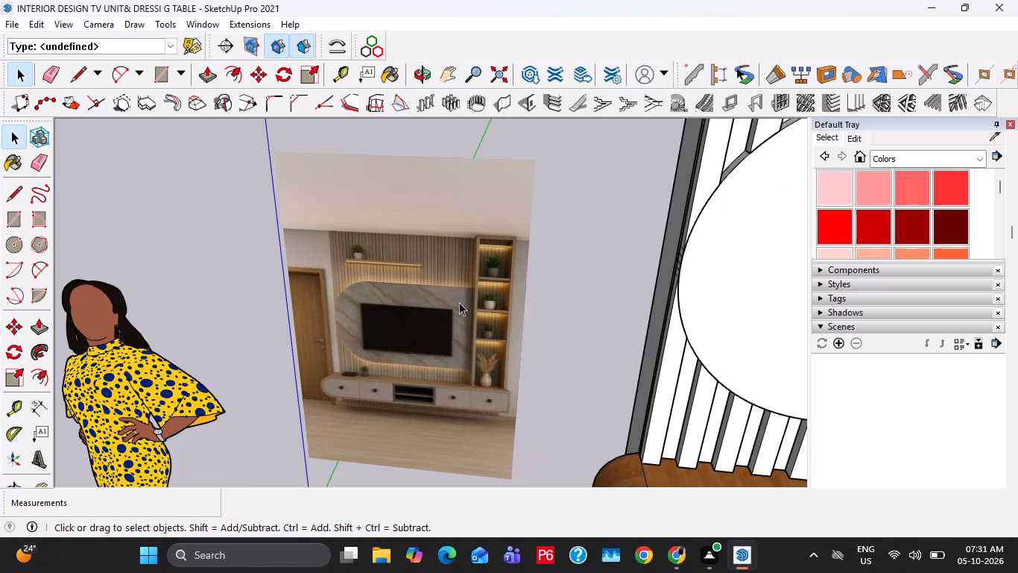
{"action": "scroll", "coordinate": [409, 294], "scroll_direction": "down", "scroll_amount": 5}
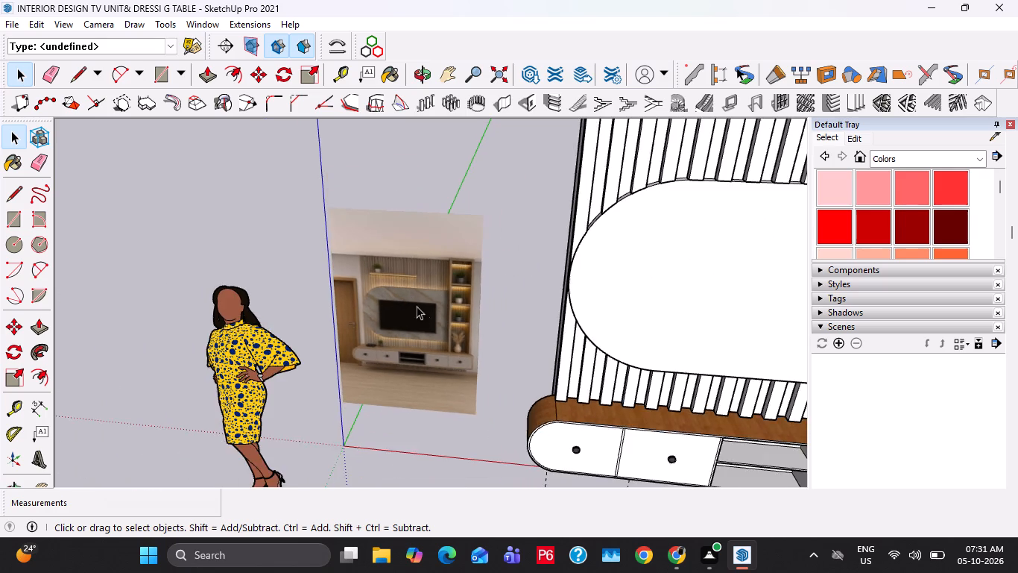
Paint the louvre slats on the TV unit with the Wood Bamboo material.
{"action": "middle_click_drag", "start_coordinate": [421, 309], "coordinate": [285, 296]}
{"action": "scroll", "coordinate": [449, 286], "scroll_direction": "down", "scroll_amount": 1}
{"action": "scroll", "coordinate": [283, 306], "scroll_direction": "down", "scroll_amount": 4, "text": "shift"}
{"action": "scroll", "coordinate": [604, 281], "scroll_direction": "up", "scroll_amount": 4}
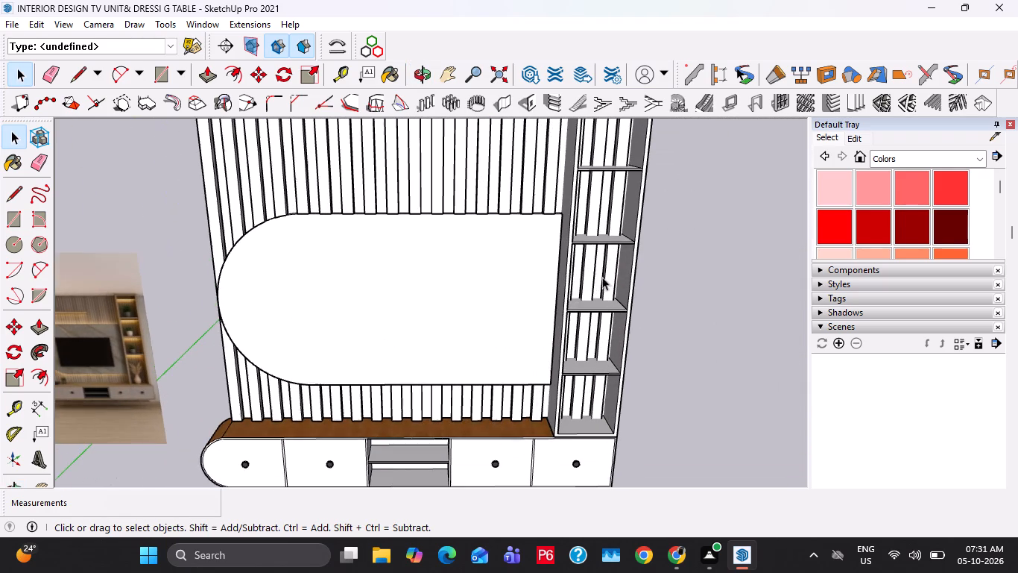
{"action": "scroll", "coordinate": [849, 213], "scroll_direction": "up", "scroll_amount": 3}
{"action": "left_click", "coordinate": [841, 202]}
{"action": "left_click", "coordinate": [490, 190]}
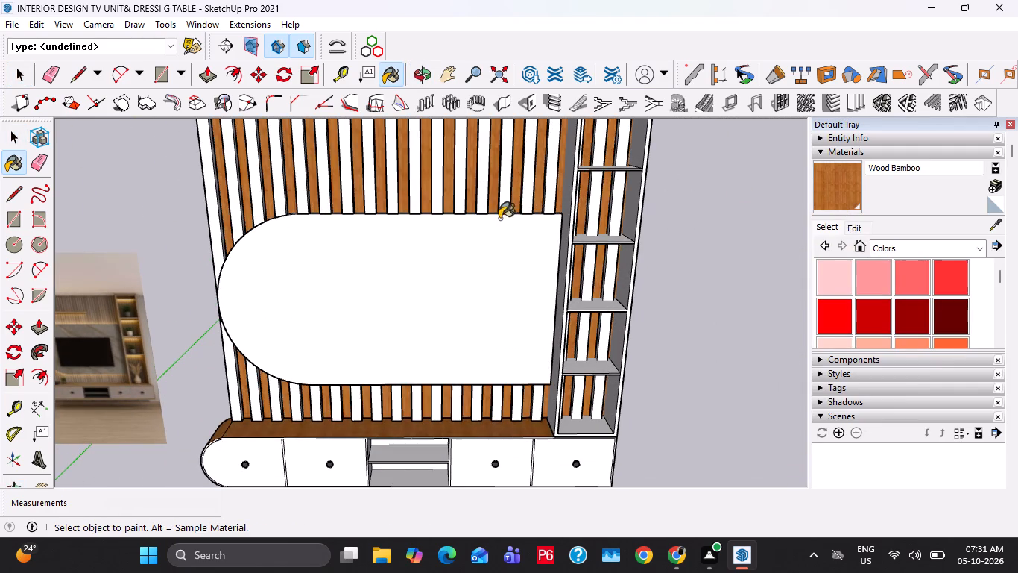
{"action": "key", "text": "ctrl+z"}
{"action": "scroll", "coordinate": [499, 208], "scroll_direction": "up", "scroll_amount": 3, "text": "ctrl"}
{"action": "left_click", "coordinate": [507, 192]}
{"action": "scroll", "coordinate": [494, 225], "scroll_direction": "down", "scroll_amount": 7}
{"action": "key", "text": "space"}
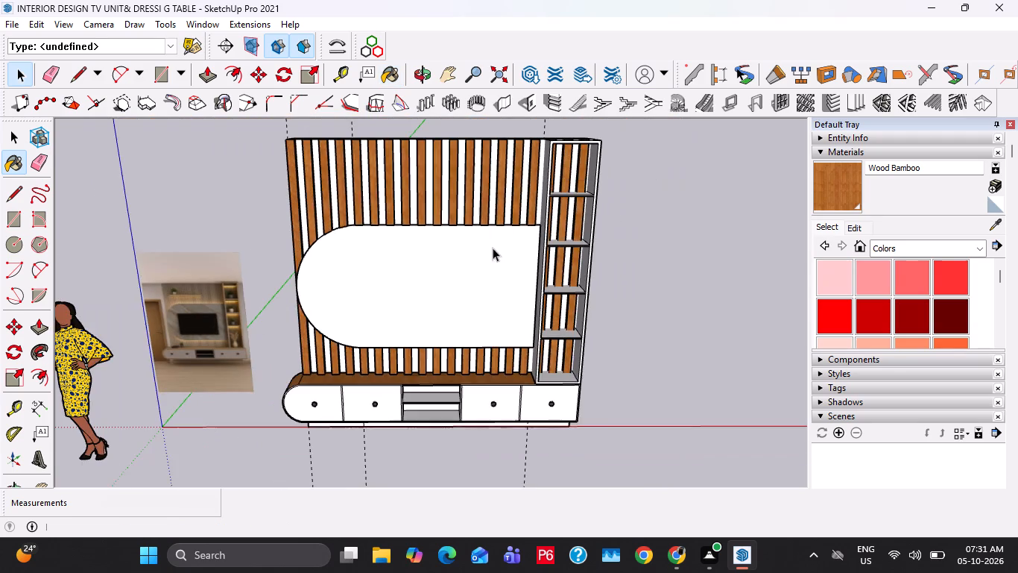
Group all connected geometry of the rounded TV panel and the backing behind the slats.
{"action": "scroll", "coordinate": [370, 319], "scroll_direction": "up", "scroll_amount": 4}
{"action": "middle_click_drag", "start_coordinate": [376, 307], "coordinate": [389, 246]}
{"action": "scroll", "coordinate": [390, 294], "scroll_direction": "down", "scroll_amount": 4}
{"action": "middle_click_drag", "start_coordinate": [405, 330], "coordinate": [434, 354], "text": "shift"}
{"action": "scroll", "coordinate": [421, 325], "scroll_direction": "up", "scroll_amount": 3}
{"action": "double_click", "coordinate": [421, 322]}
{"action": "triple_click", "coordinate": [431, 292]}
{"action": "right_click", "coordinate": [431, 292]}
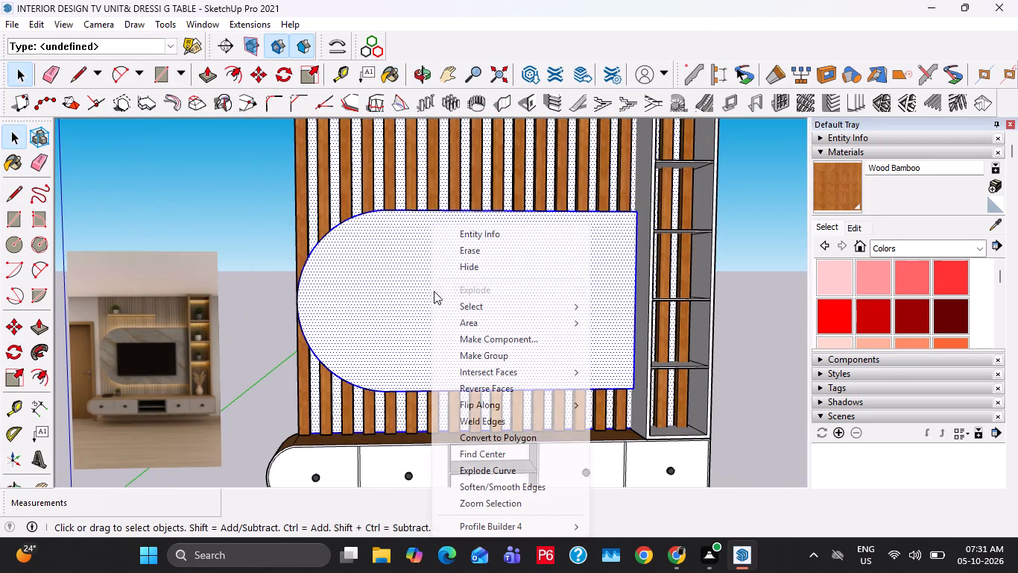
{"action": "left_click", "coordinate": [494, 350]}
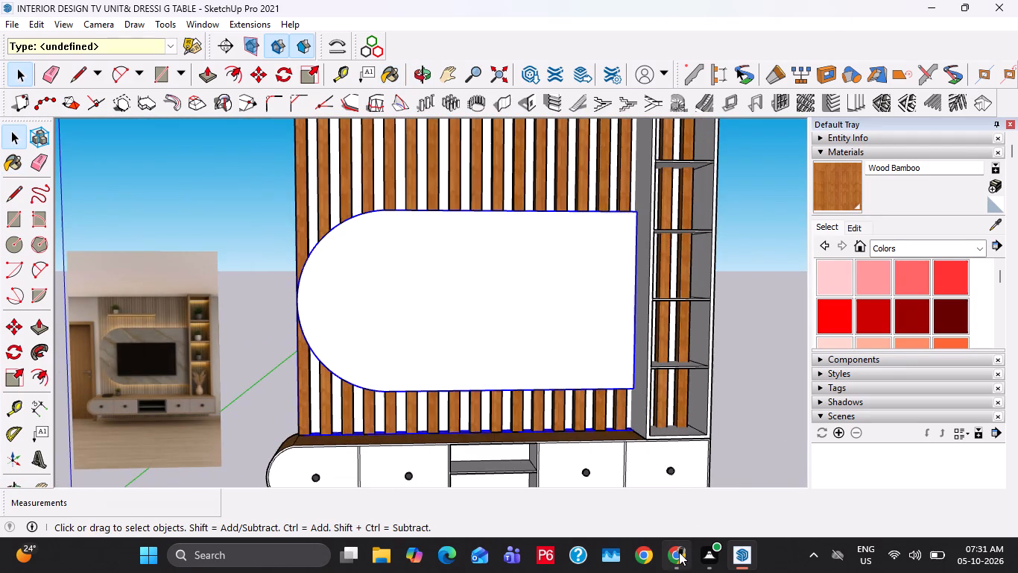
Switch to Chrome and close the design-description and Pinterest tabs.
{"action": "left_click", "coordinate": [679, 552]}
{"action": "left_click", "coordinate": [509, 22]}
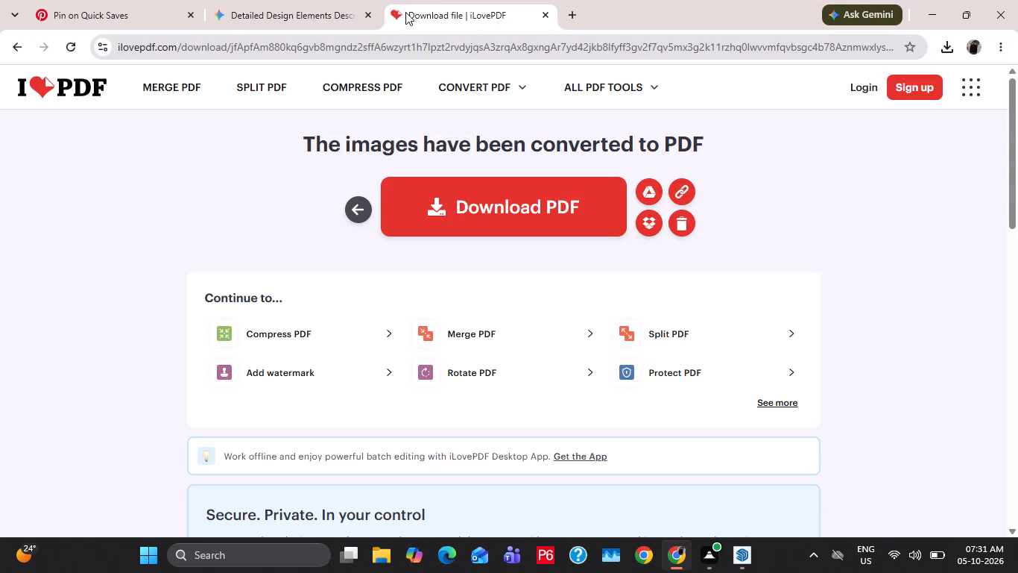
{"action": "left_click", "coordinate": [373, 16]}
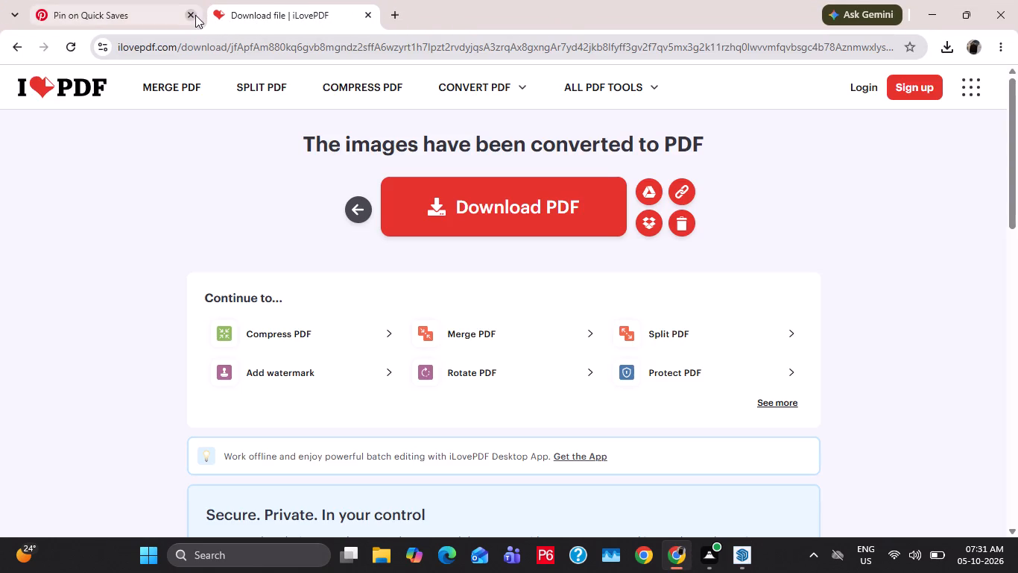
{"action": "left_click", "coordinate": [195, 15]}
Open the 3D Warehouse website in a new browser tab.
{"action": "left_click", "coordinate": [217, 14]}
{"action": "left_click", "coordinate": [253, 43]}
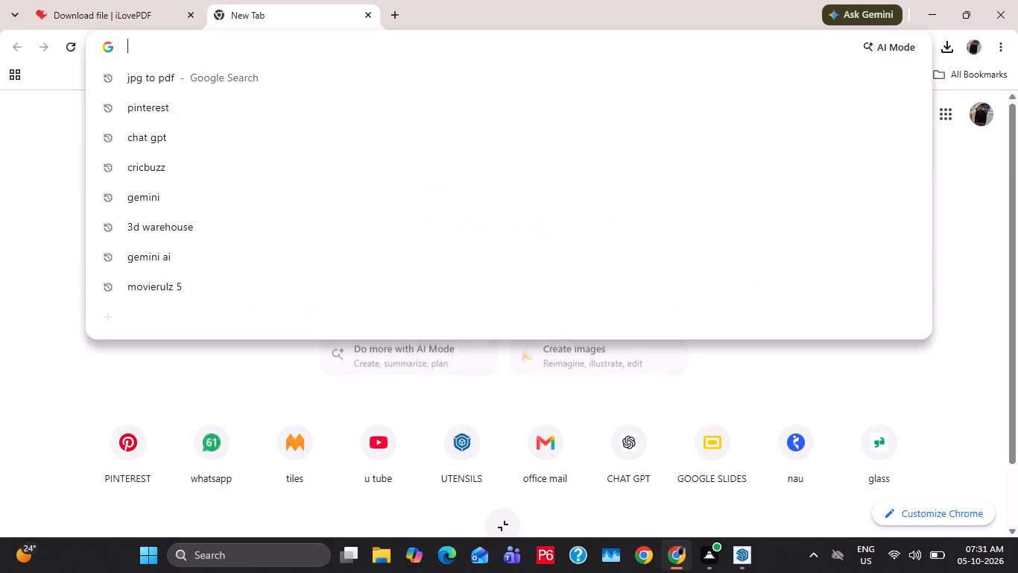
{"action": "type", "text": "3D"}
{"action": "left_click", "coordinate": [227, 137]}
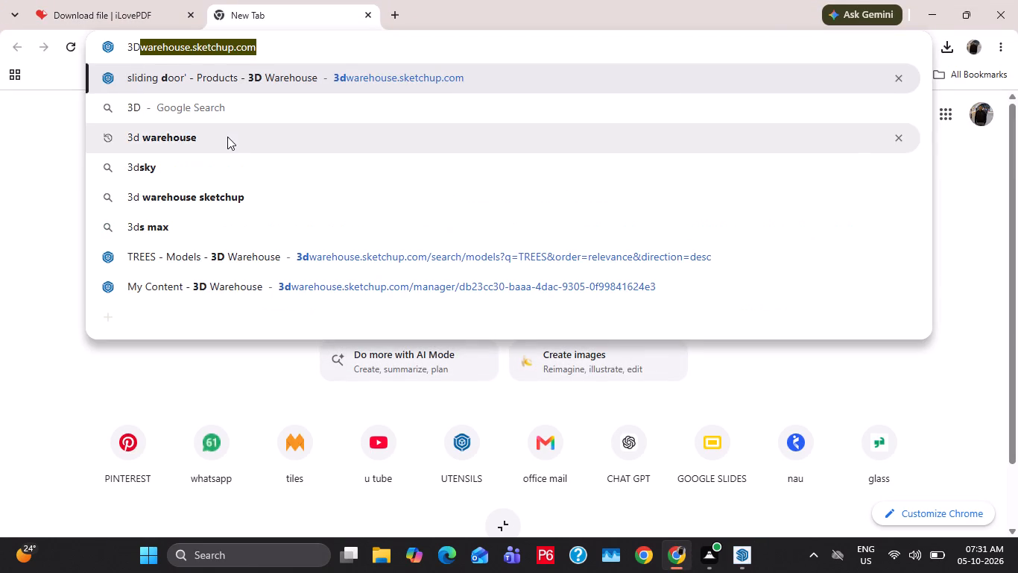
{"action": "left_click", "coordinate": [188, 235]}
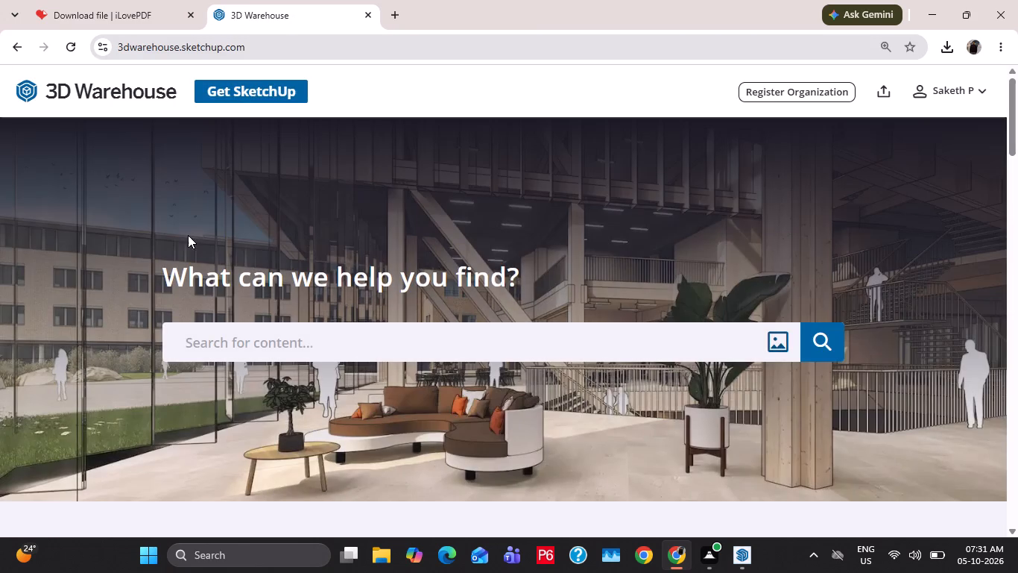
Search 3D Warehouse for PLANTS.
{"action": "left_click", "coordinate": [268, 352]}
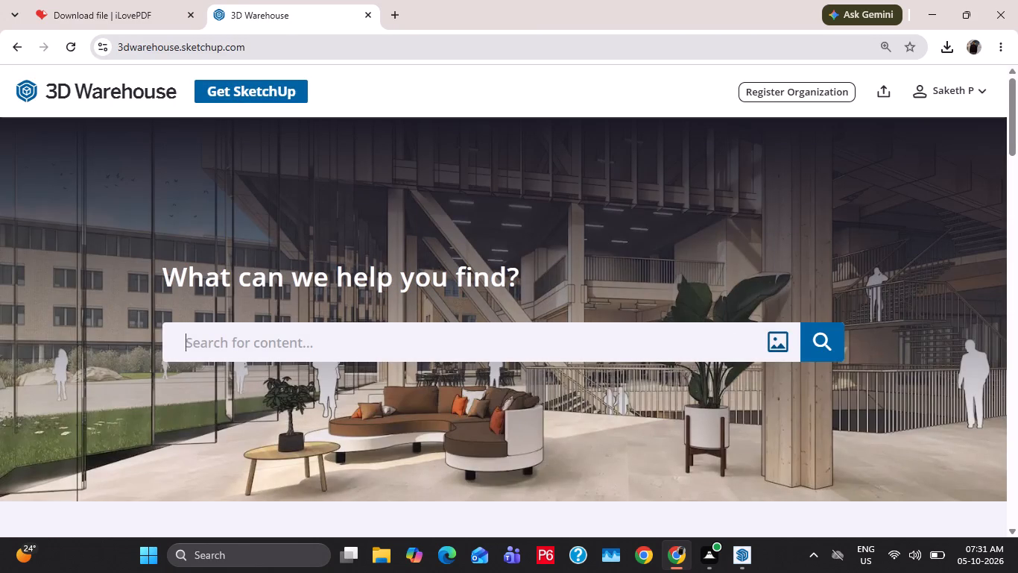
{"action": "type", "text": "PL"}
{"action": "type", "text": "ANTS"}
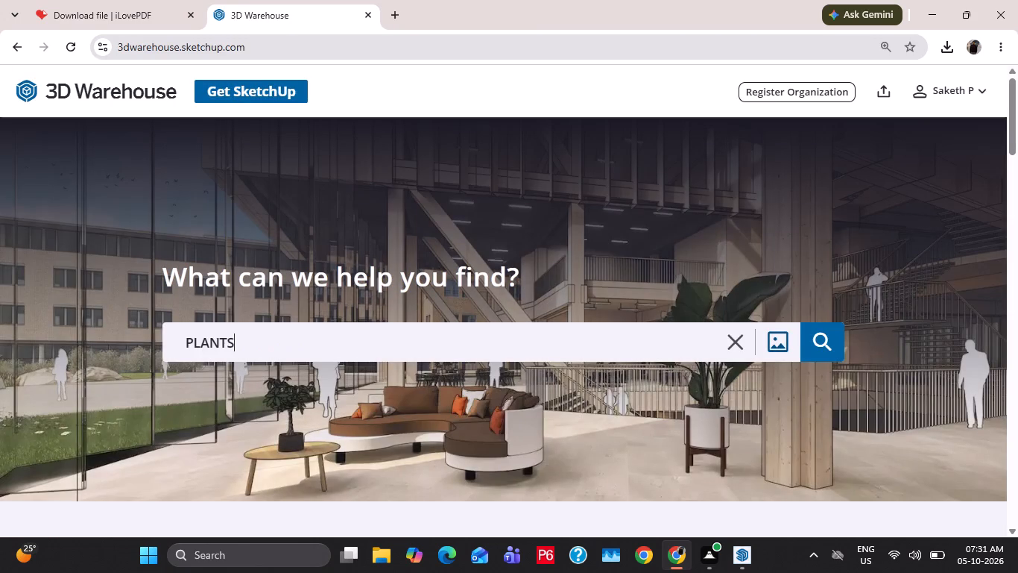
{"action": "key", "text": "Return"}
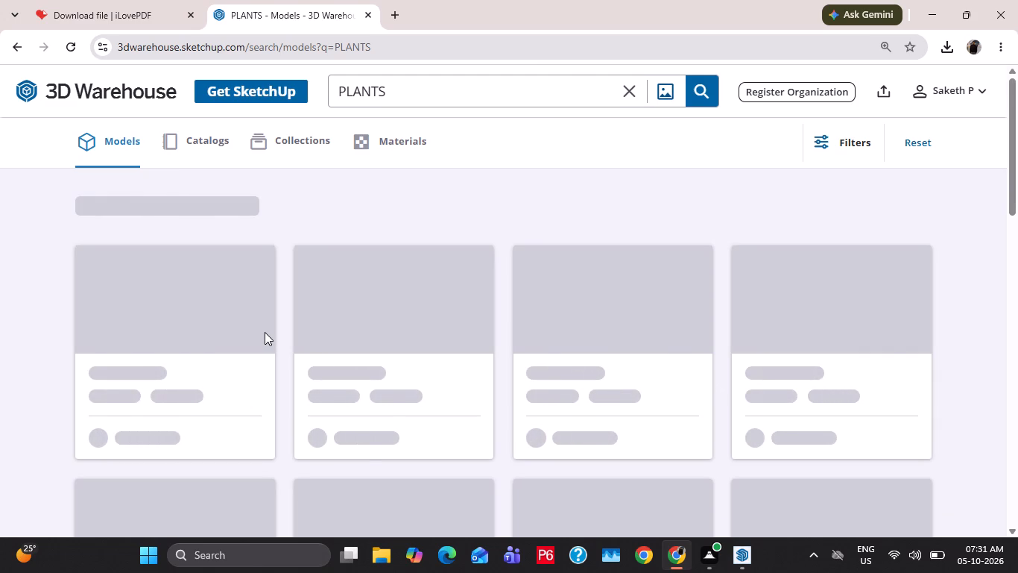
Browse the plant models in the search results for one suited to the TV unit.
{"action": "scroll", "coordinate": [425, 341], "scroll_direction": "down", "scroll_amount": 7}
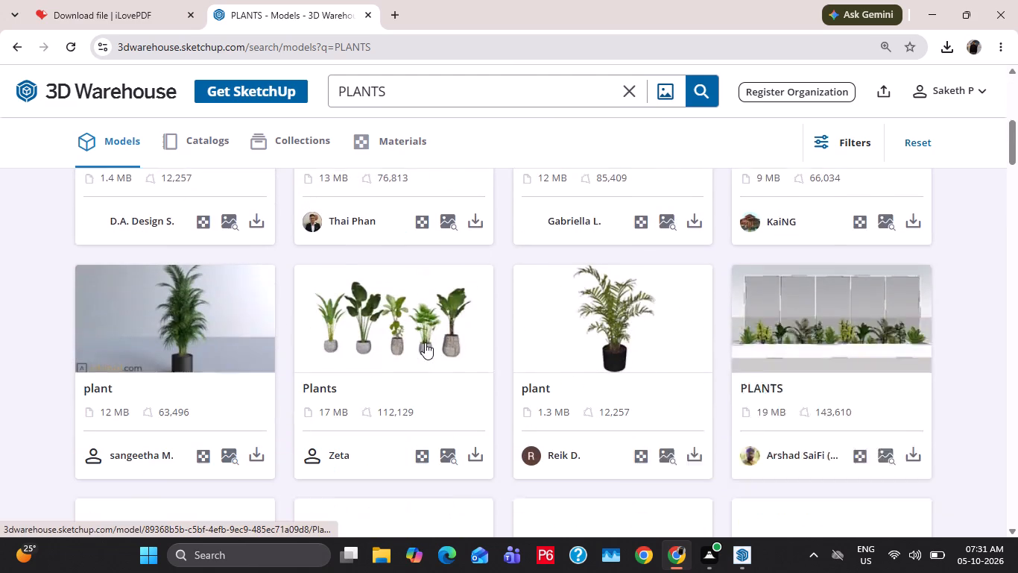
{"action": "scroll", "coordinate": [425, 342], "scroll_direction": "down", "scroll_amount": 3}
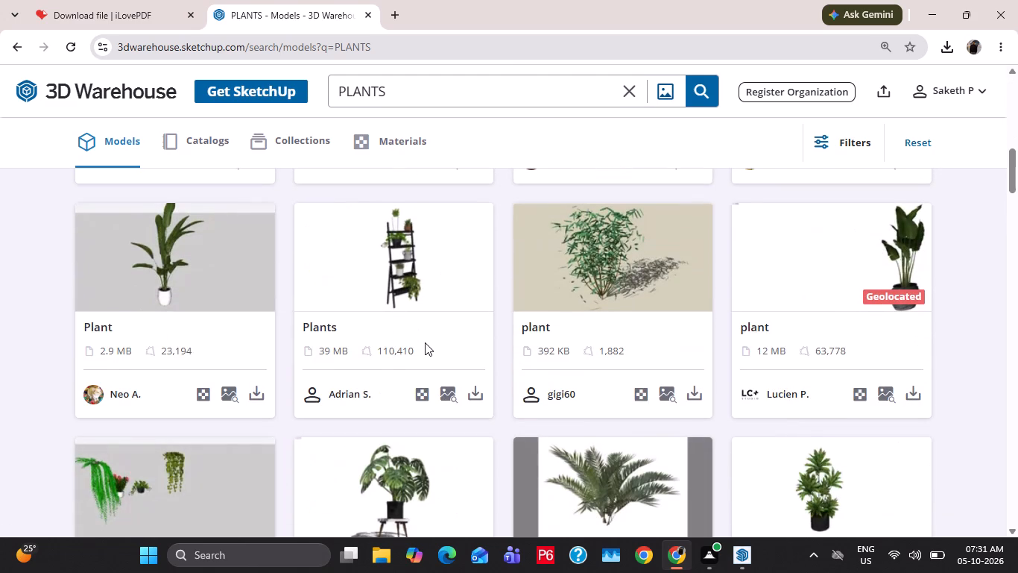
{"action": "scroll", "coordinate": [425, 342], "scroll_direction": "down", "scroll_amount": 5}
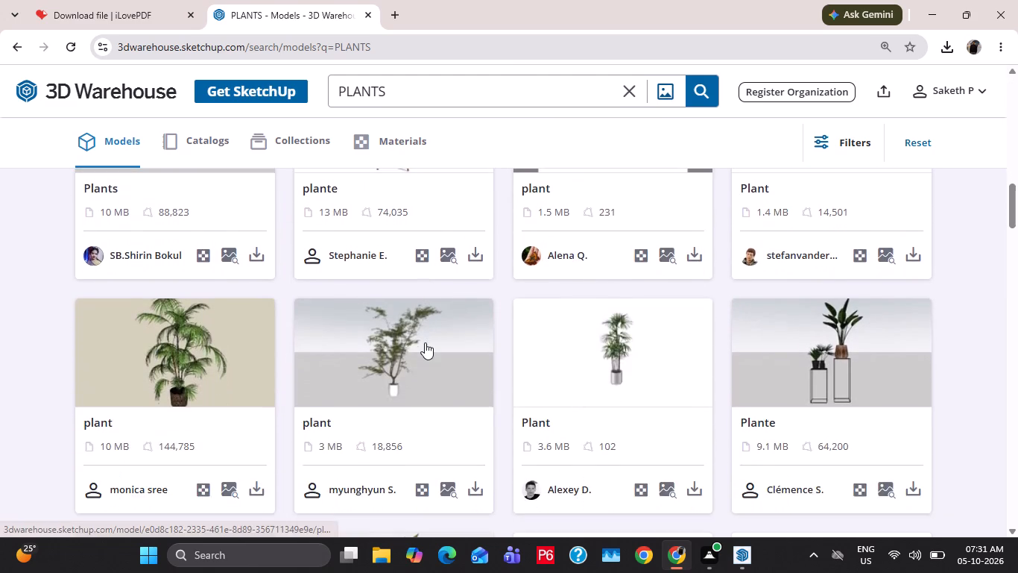
{"action": "scroll", "coordinate": [425, 342], "scroll_direction": "down", "scroll_amount": 5}
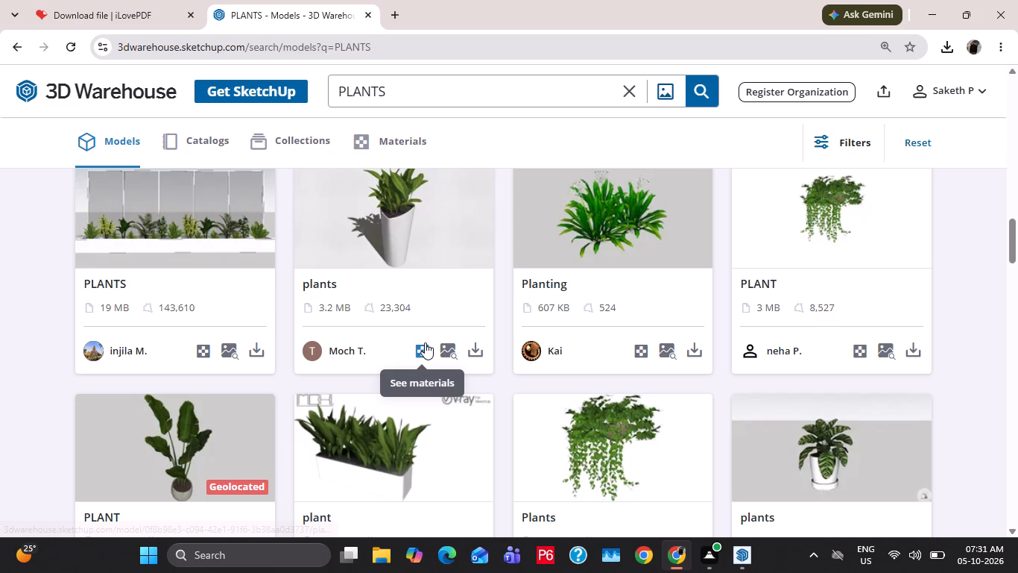
{"action": "scroll", "coordinate": [425, 342], "scroll_direction": "down", "scroll_amount": 7}
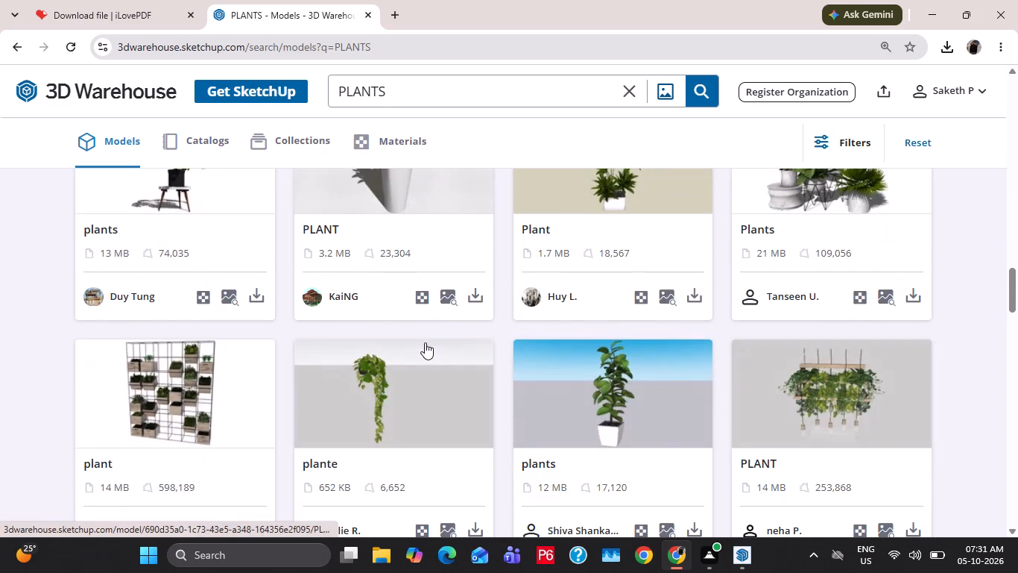
{"action": "scroll", "coordinate": [425, 342], "scroll_direction": "down", "scroll_amount": 7}
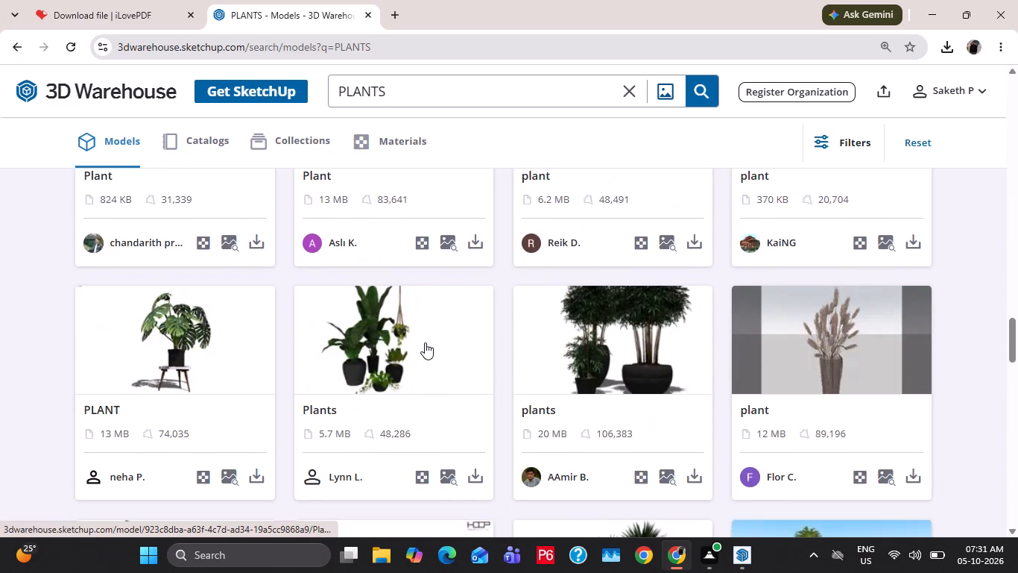
{"action": "scroll", "coordinate": [425, 342], "scroll_direction": "down", "scroll_amount": 8}
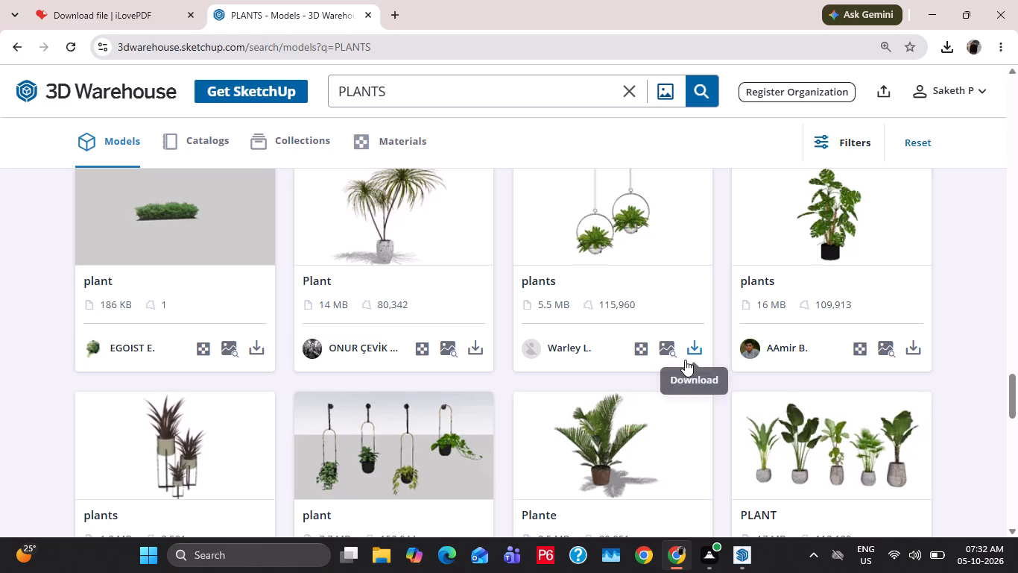
{"action": "scroll", "coordinate": [628, 288], "scroll_direction": "down", "scroll_amount": 3}
{"action": "scroll", "coordinate": [625, 288], "scroll_direction": "up", "scroll_amount": 4}
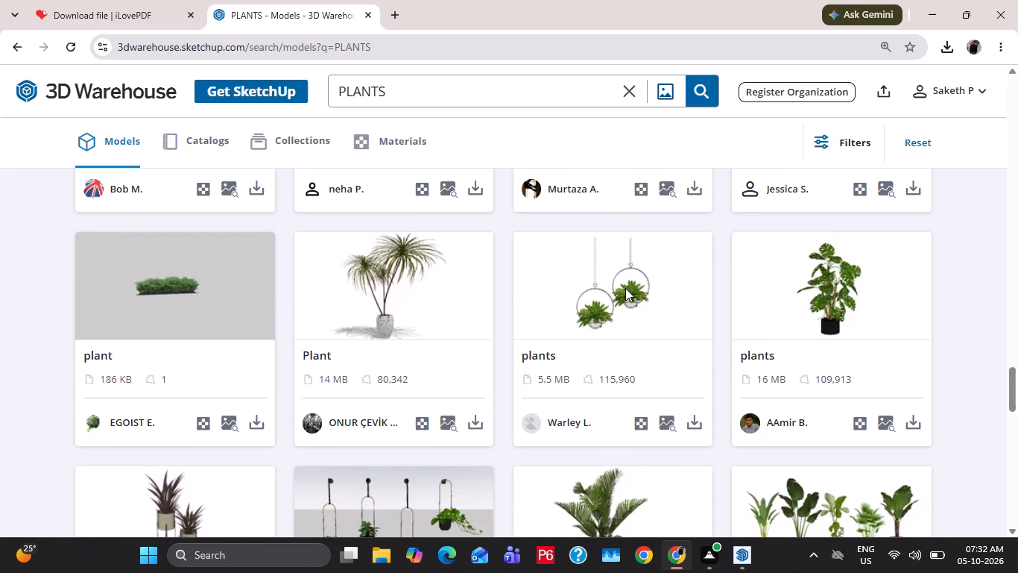
Download the 5.5 MB plants model with two hanging ring planters as a SketchUp file, skipping the promotional video for extra downloads.
{"action": "left_click", "coordinate": [695, 414]}
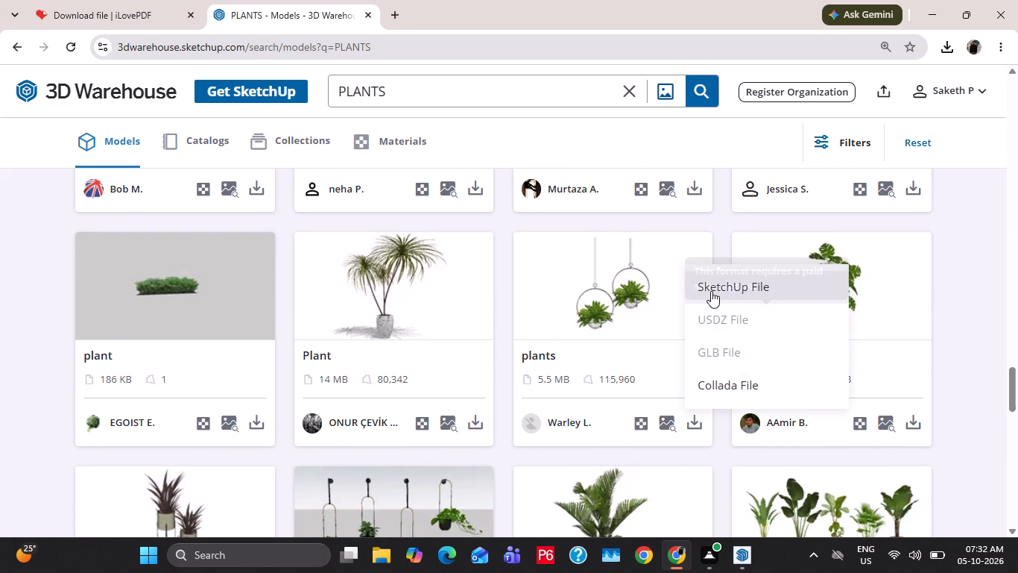
{"action": "left_click", "coordinate": [712, 291]}
{"action": "scroll", "coordinate": [640, 287], "scroll_direction": "down", "scroll_amount": 10}
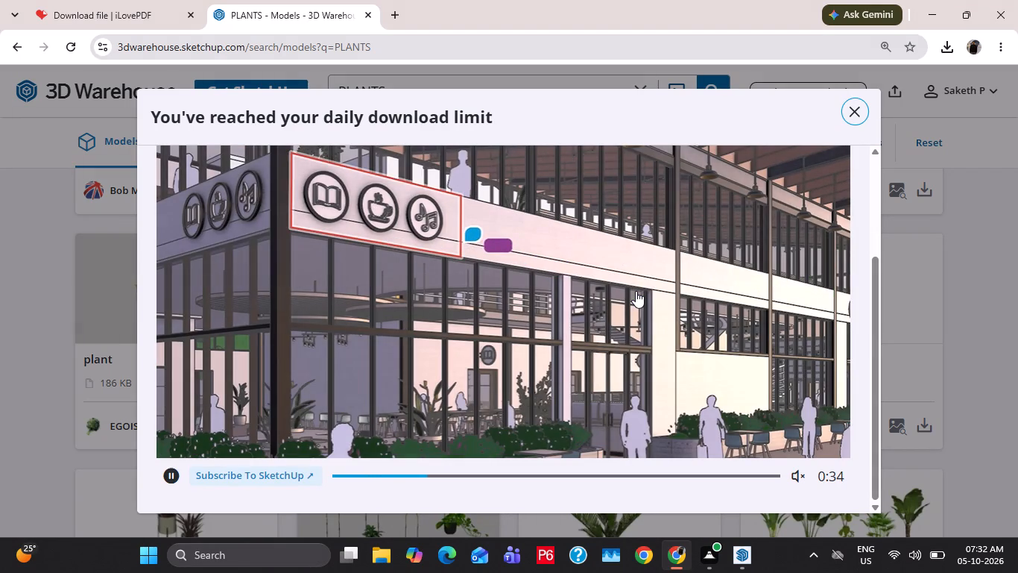
{"action": "left_click", "coordinate": [807, 429]}
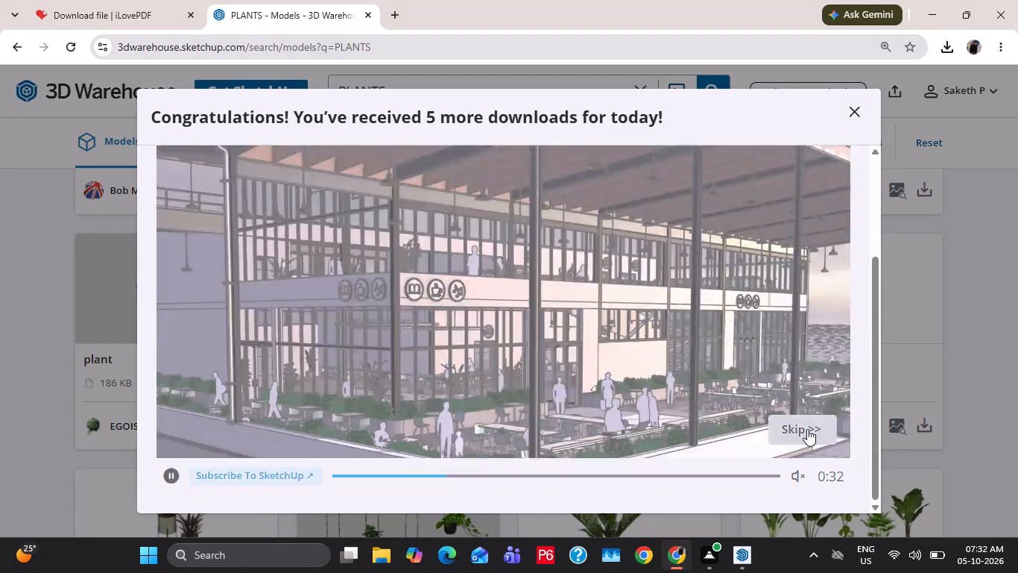
{"action": "left_click", "coordinate": [522, 354]}
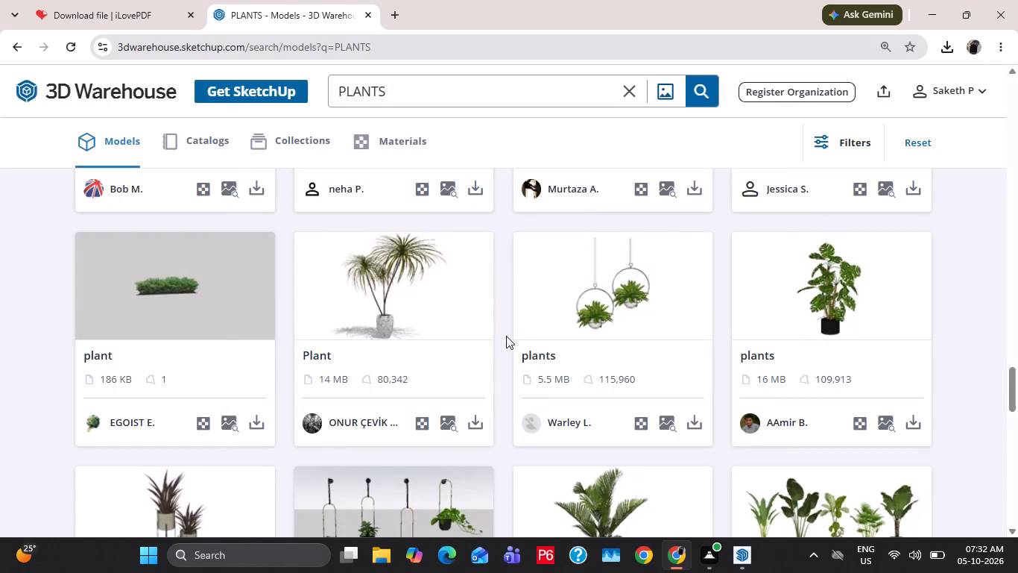
{"action": "left_click", "coordinate": [689, 416]}
{"action": "left_click", "coordinate": [706, 292]}
Bring the downloaded Guirlanda+Circular.skp file from the browser's download history into the SketchUp model in front of the TV panel.
{"action": "left_click", "coordinate": [952, 53]}
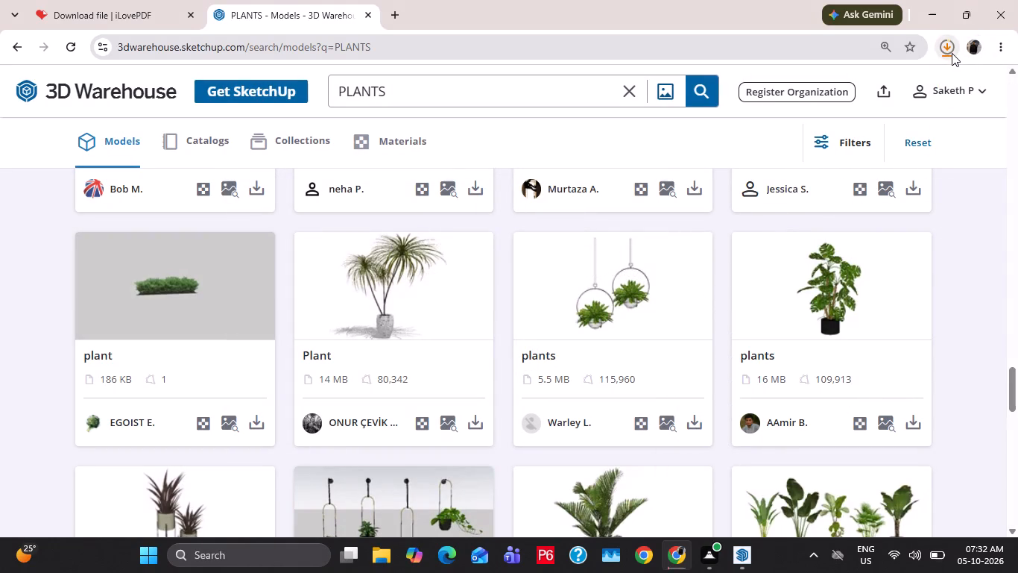
{"action": "left_click", "coordinate": [952, 53]}
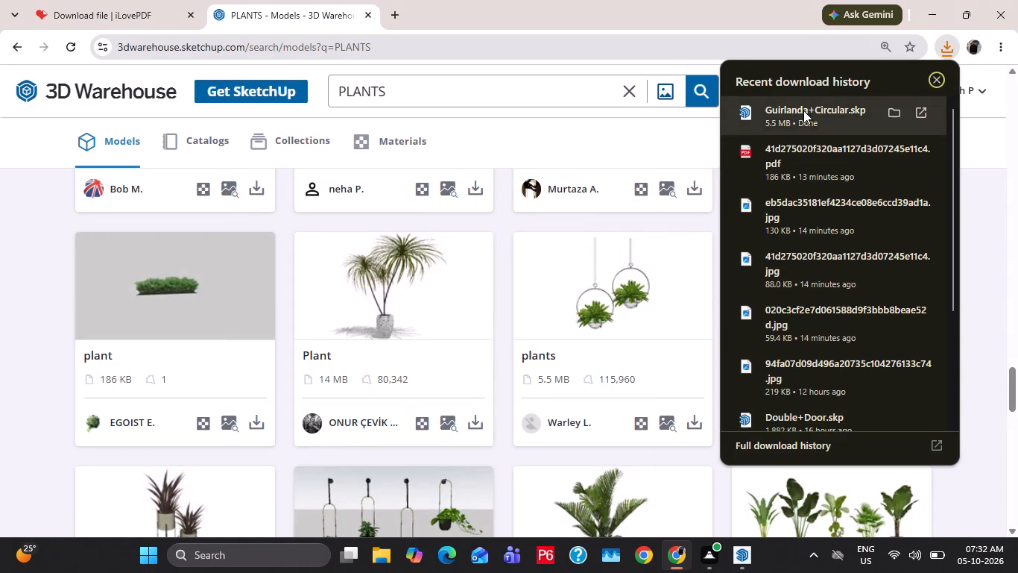
{"action": "left_click_drag", "start_coordinate": [803, 110], "coordinate": [551, 392]}
Move the hanging plants about 5' 6" sideways into the open space beside the shelving column.
{"action": "scroll", "coordinate": [569, 347], "scroll_direction": "down", "scroll_amount": 4}
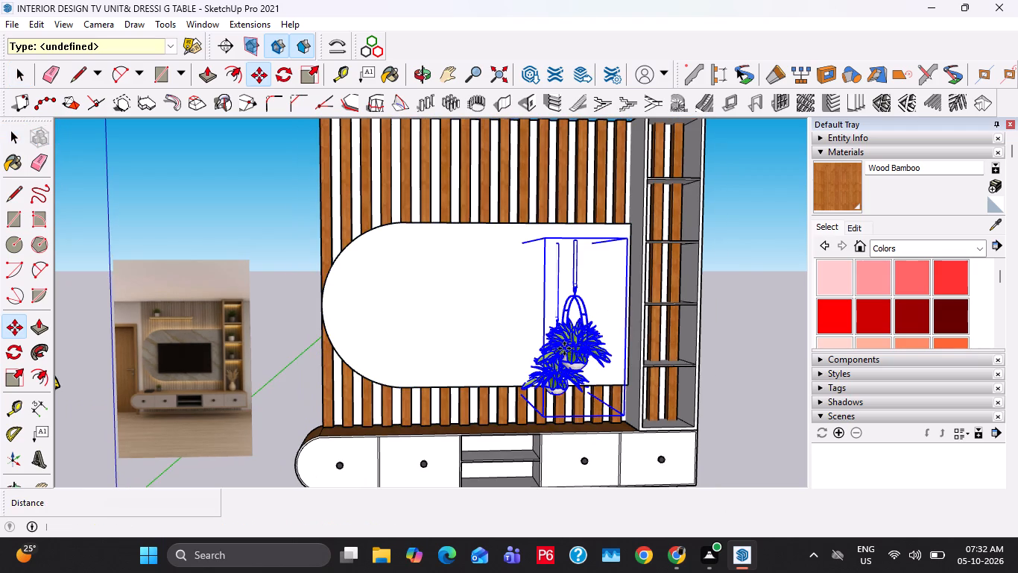
{"action": "middle_click_drag", "start_coordinate": [551, 348], "coordinate": [592, 421]}
{"action": "scroll", "coordinate": [567, 374], "scroll_direction": "up", "scroll_amount": 5}
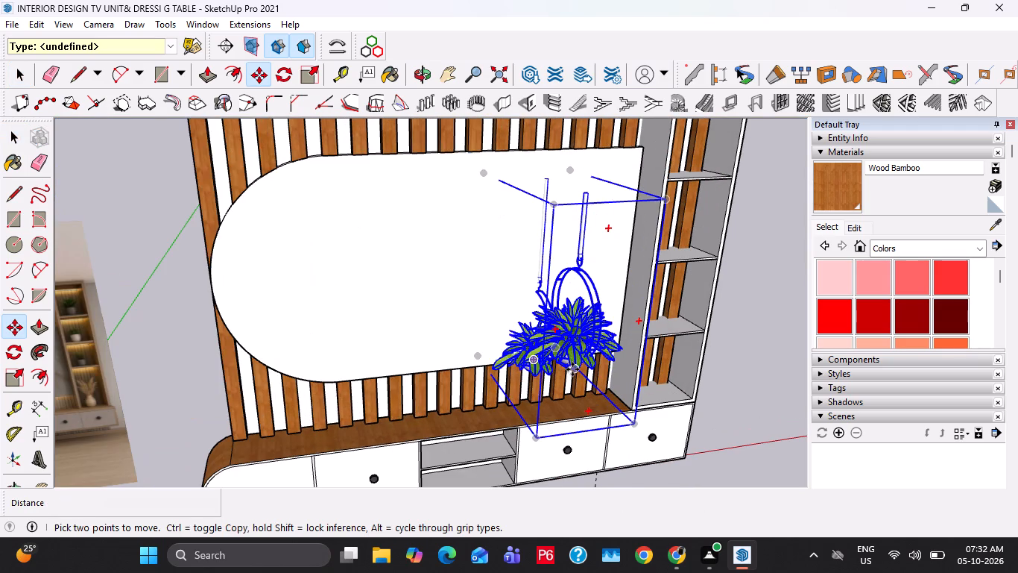
{"action": "left_click", "coordinate": [573, 369]}
{"action": "middle_click_drag", "start_coordinate": [661, 367], "coordinate": [352, 375]}
{"action": "left_click", "coordinate": [495, 371]}
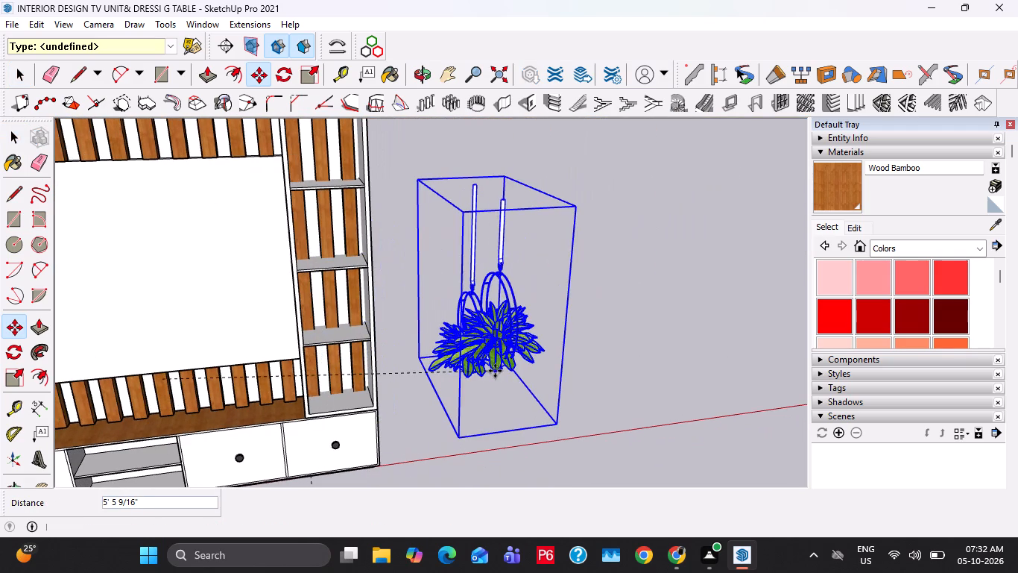
Explode the hanging plants component into its separate parts.
{"action": "key", "text": "space"}
{"action": "key", "text": "Escape"}
{"action": "left_click", "coordinate": [490, 330]}
{"action": "scroll", "coordinate": [493, 330], "scroll_direction": "up", "scroll_amount": 4}
{"action": "right_click", "coordinate": [493, 330]}
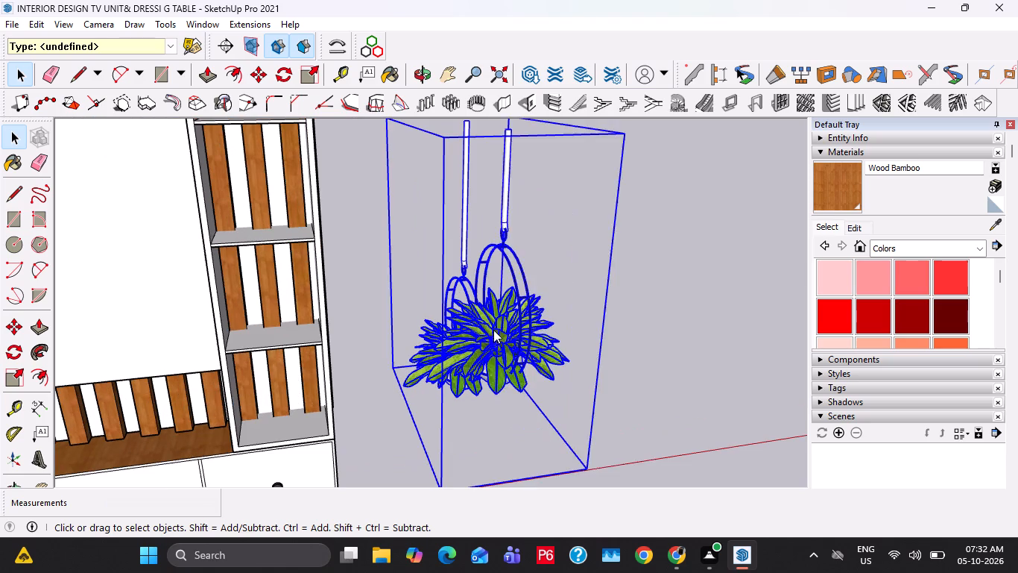
{"action": "left_click", "coordinate": [551, 264]}
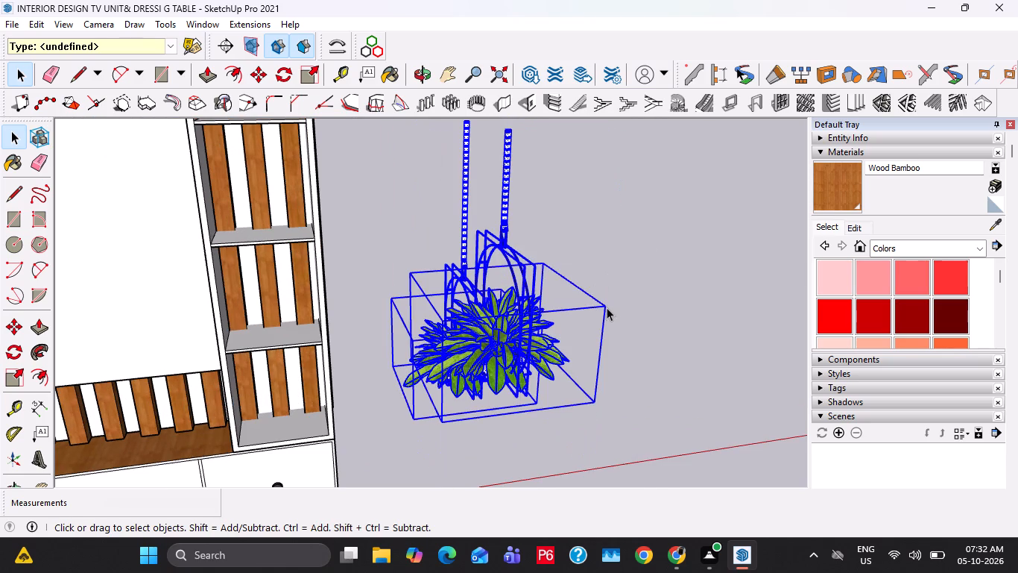
Delete the hanging rod, ring and small fittings of the nearer, higher planter.
{"action": "left_click", "coordinate": [618, 308]}
{"action": "left_click", "coordinate": [509, 237]}
{"action": "left_click", "coordinate": [507, 225]}
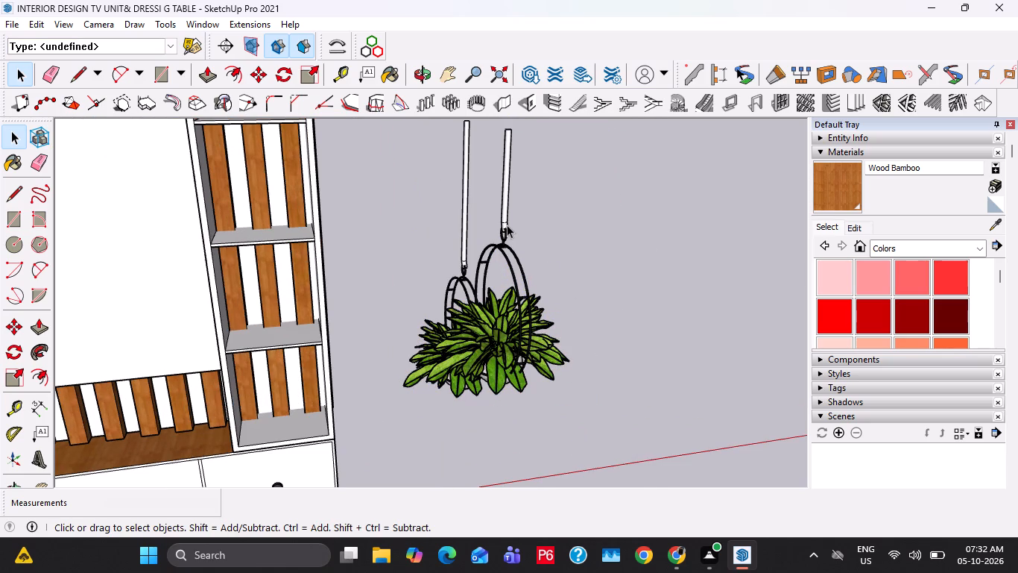
{"action": "left_click", "coordinate": [505, 227]}
{"action": "key", "text": "Delete"}
{"action": "left_click_drag", "start_coordinate": [546, 190], "coordinate": [499, 265]}
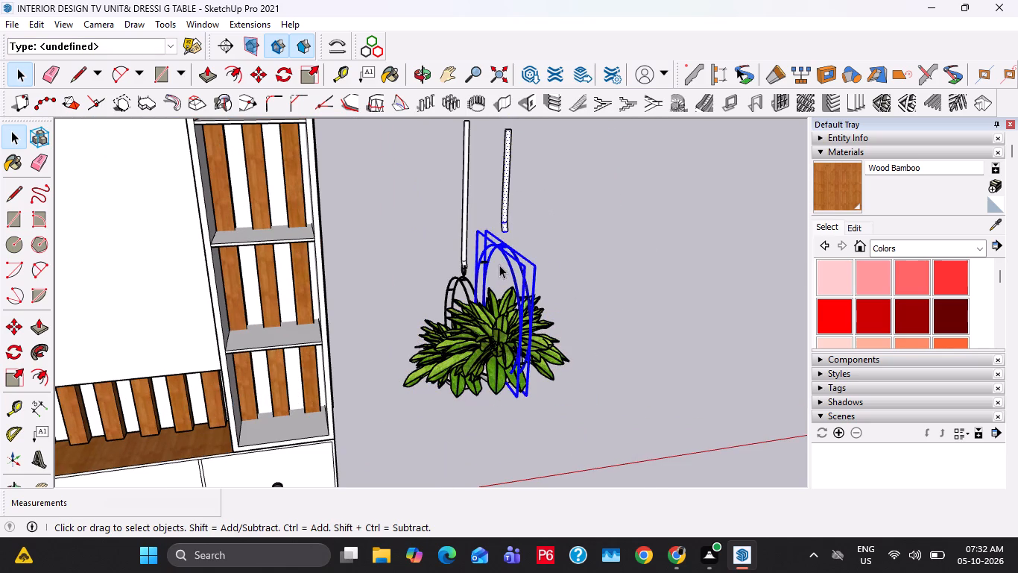
{"action": "key", "text": "Delete"}
{"action": "left_click_drag", "start_coordinate": [527, 116], "coordinate": [493, 176]}
{"action": "left_click_drag", "start_coordinate": [516, 142], "coordinate": [530, 67]}
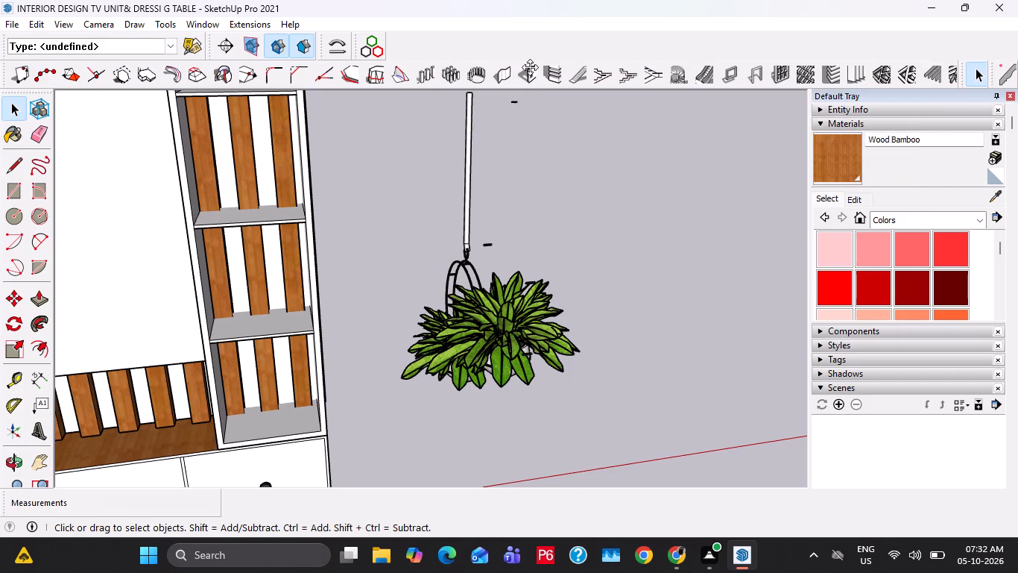
{"action": "left_click_drag", "start_coordinate": [530, 67], "coordinate": [531, 64]}
{"action": "left_click_drag", "start_coordinate": [536, 190], "coordinate": [480, 255]}
{"action": "left_click_drag", "start_coordinate": [480, 255], "coordinate": [481, 255]}
{"action": "key", "text": "Delete"}
{"action": "left_click_drag", "start_coordinate": [528, 99], "coordinate": [505, 116]}
{"action": "key", "text": "Delete"}
Delete the hanging rod, ring and leftover fittings of the other, lower planter.
{"action": "left_click_drag", "start_coordinate": [505, 125], "coordinate": [449, 237]}
{"action": "key", "text": "Delete"}
{"action": "left_click_drag", "start_coordinate": [489, 252], "coordinate": [452, 273]}
{"action": "key", "text": "Delete"}
{"action": "left_click_drag", "start_coordinate": [484, 225], "coordinate": [444, 263]}
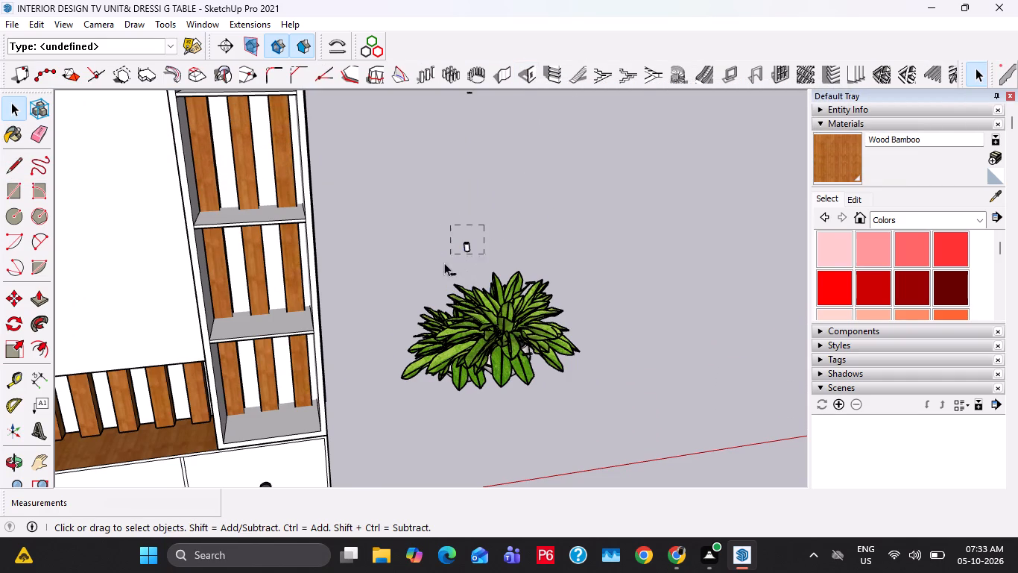
{"action": "left_click_drag", "start_coordinate": [444, 263], "coordinate": [440, 272]}
{"action": "key", "text": "Delete"}
{"action": "left_click_drag", "start_coordinate": [461, 257], "coordinate": [442, 278]}
{"action": "key", "text": "Delete"}
{"action": "scroll", "coordinate": [484, 243], "scroll_direction": "down", "scroll_amount": 3}
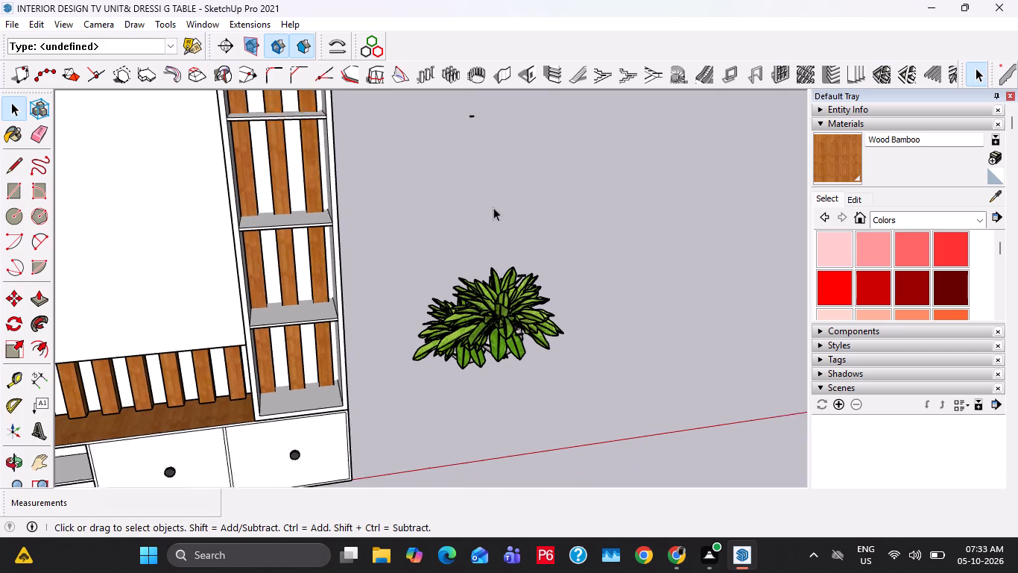
{"action": "left_click_drag", "start_coordinate": [490, 108], "coordinate": [439, 157]}
{"action": "key", "text": "Delete"}
Delete the upper plant's foliage and the stray hanger fragments above its pot.
{"action": "left_click", "coordinate": [475, 301]}
{"action": "middle_click_drag", "start_coordinate": [549, 305], "coordinate": [481, 237]}
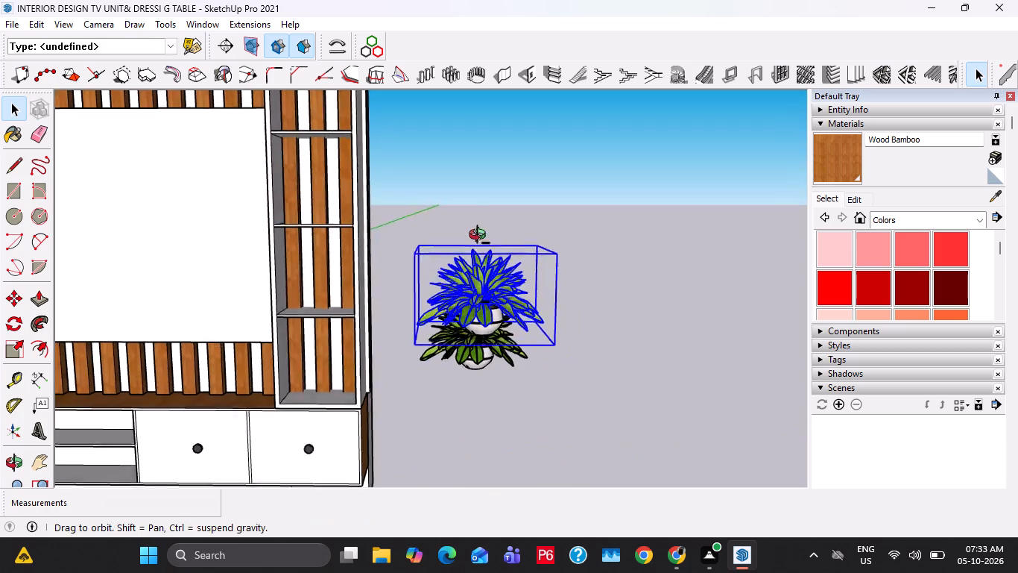
{"action": "middle_click_drag", "start_coordinate": [481, 237], "coordinate": [480, 234]}
{"action": "key", "text": "Delete"}
{"action": "left_click", "coordinate": [486, 324]}
{"action": "key", "text": "Delete"}
{"action": "left_click_drag", "start_coordinate": [502, 229], "coordinate": [481, 251]}
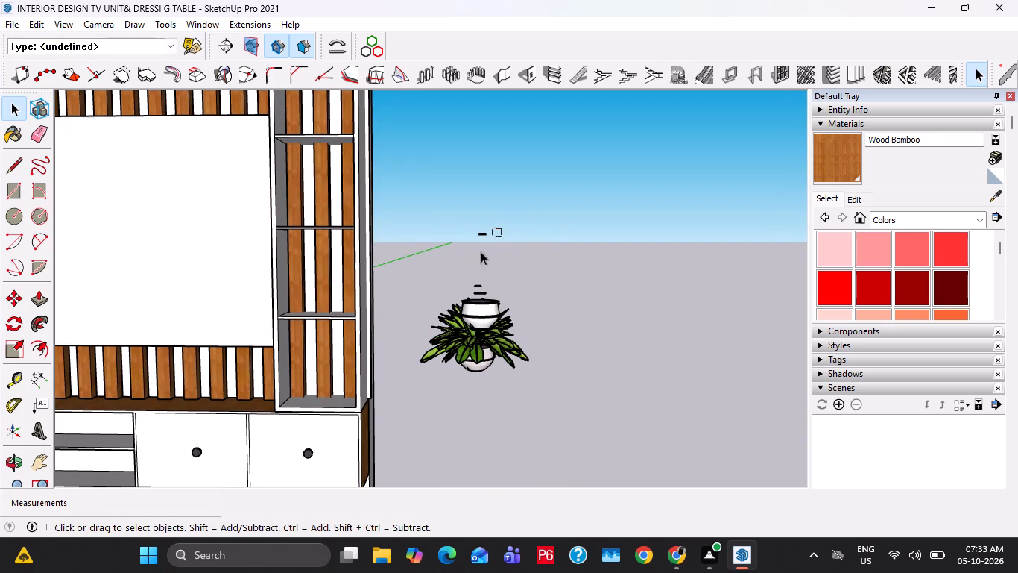
{"action": "left_click_drag", "start_coordinate": [481, 251], "coordinate": [461, 297]}
{"action": "key", "text": "Delete"}
Delete the upper planter's pot and its leftover rim pieces, keeping only the lower potted plant.
{"action": "left_click", "coordinate": [481, 319]}
{"action": "key", "text": "Delete"}
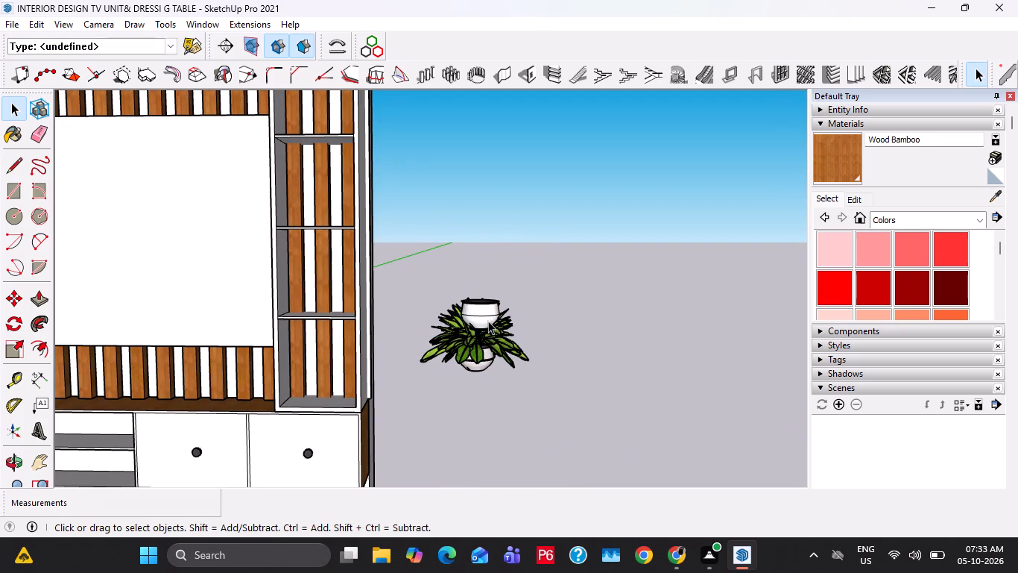
{"action": "left_click", "coordinate": [487, 321]}
{"action": "key", "text": "Delete"}
{"action": "key", "text": "Delete"}
{"action": "left_click", "coordinate": [486, 309]}
{"action": "key", "text": "Delete"}
{"action": "key", "text": "Delete"}
{"action": "left_click", "coordinate": [486, 298]}
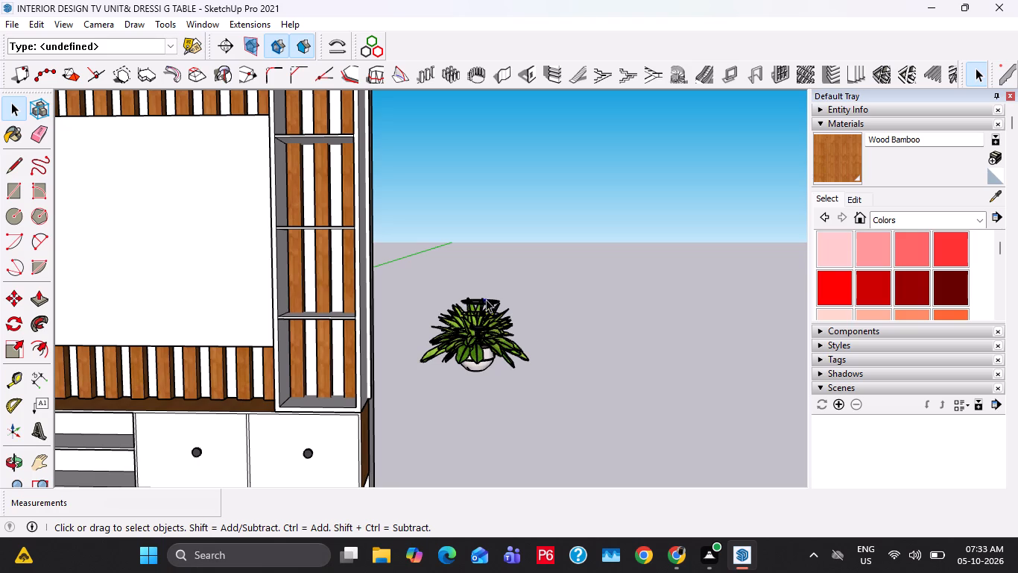
{"action": "triple_click", "coordinate": [484, 302]}
{"action": "left_click", "coordinate": [484, 302]}
{"action": "key", "text": "Delete"}
Delete the stray ring and curved edge fragments left in front of the remaining leafy plant.
{"action": "middle_click_drag", "start_coordinate": [489, 321], "coordinate": [493, 416]}
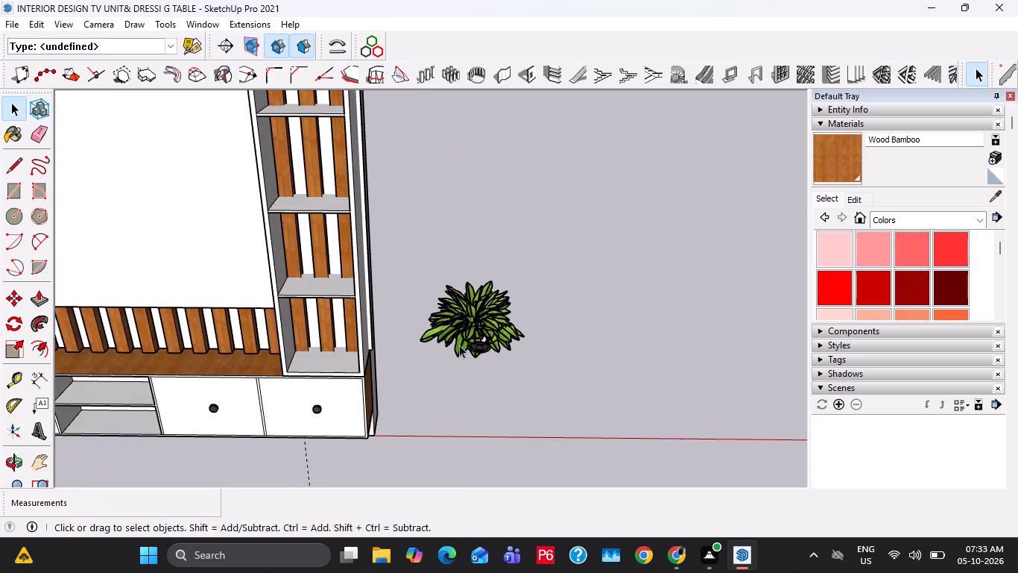
{"action": "scroll", "coordinate": [479, 353], "scroll_direction": "up", "scroll_amount": 1}
{"action": "middle_click_drag", "start_coordinate": [492, 373], "coordinate": [480, 454]}
{"action": "middle_click_drag", "start_coordinate": [492, 407], "coordinate": [376, 462]}
{"action": "scroll", "coordinate": [443, 397], "scroll_direction": "up", "scroll_amount": 3}
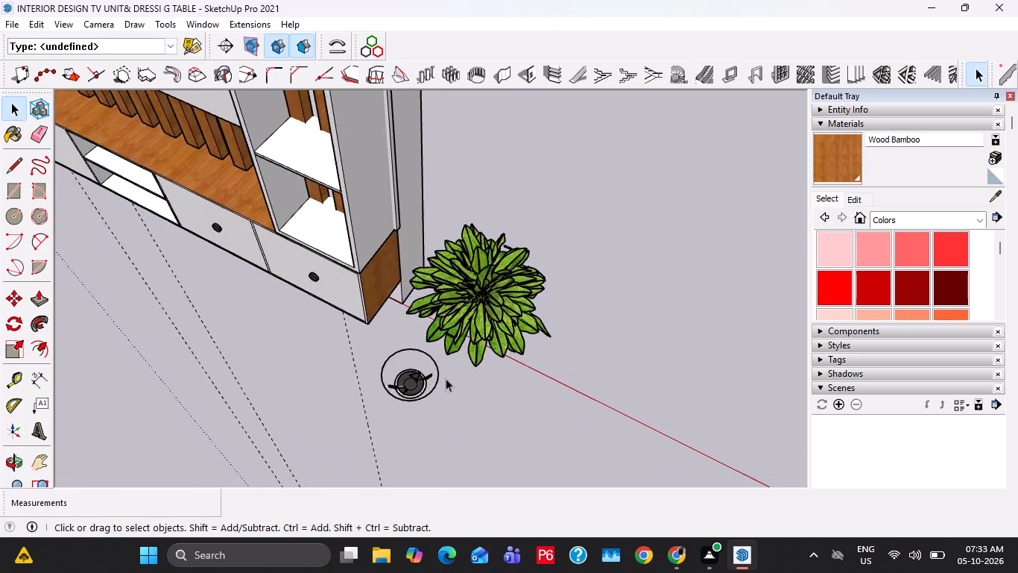
{"action": "scroll", "coordinate": [446, 378], "scroll_direction": "up", "scroll_amount": 3}
{"action": "left_click_drag", "start_coordinate": [441, 357], "coordinate": [297, 427]}
{"action": "key", "text": "Delete"}
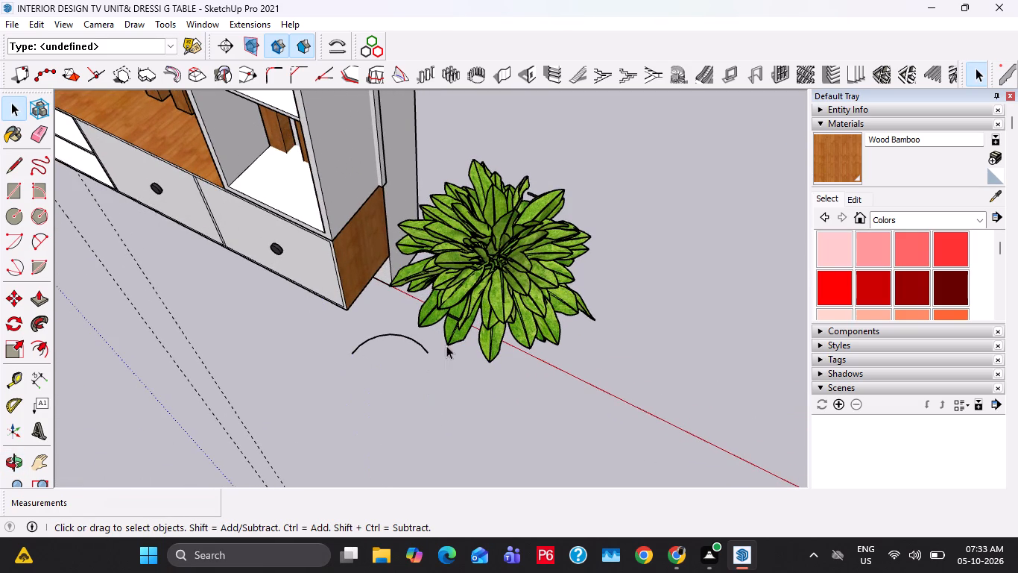
{"action": "left_click_drag", "start_coordinate": [420, 336], "coordinate": [317, 382]}
{"action": "key", "text": "Delete"}
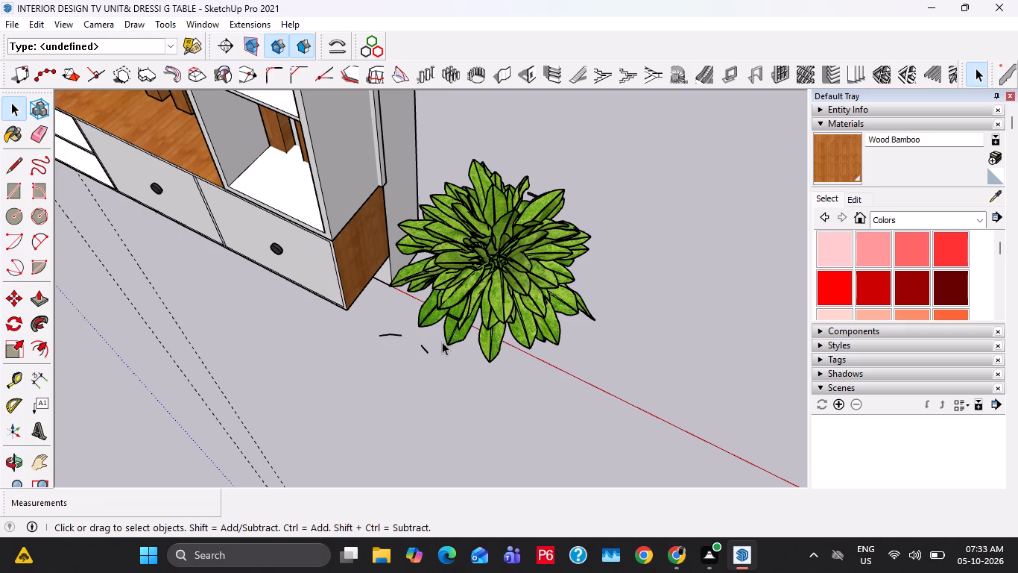
{"action": "left_click_drag", "start_coordinate": [434, 342], "coordinate": [395, 373]}
{"action": "key", "text": "Delete"}
{"action": "left_click_drag", "start_coordinate": [396, 316], "coordinate": [367, 375]}
{"action": "key", "text": "Delete"}
Select the remaining plant foliage together with its pot and make them one group.
{"action": "middle_click_drag", "start_coordinate": [393, 362], "coordinate": [495, 276]}
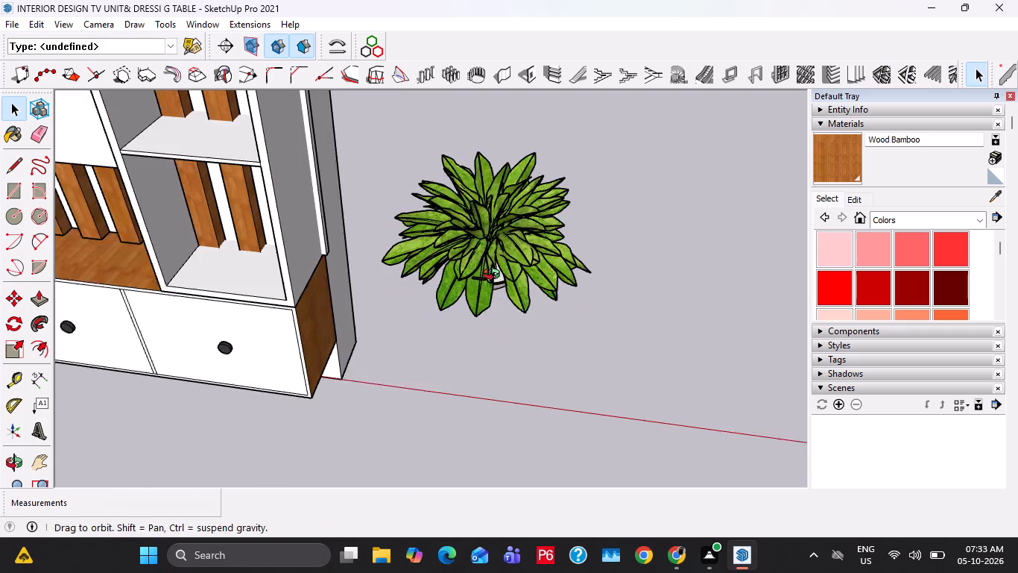
{"action": "middle_click_drag", "start_coordinate": [495, 276], "coordinate": [497, 271]}
{"action": "left_click", "coordinate": [487, 248]}
{"action": "scroll", "coordinate": [545, 272], "scroll_direction": "down", "scroll_amount": 3}
{"action": "middle_click_drag", "start_coordinate": [515, 316], "coordinate": [559, 171]}
{"action": "left_click_drag", "start_coordinate": [630, 156], "coordinate": [534, 250]}
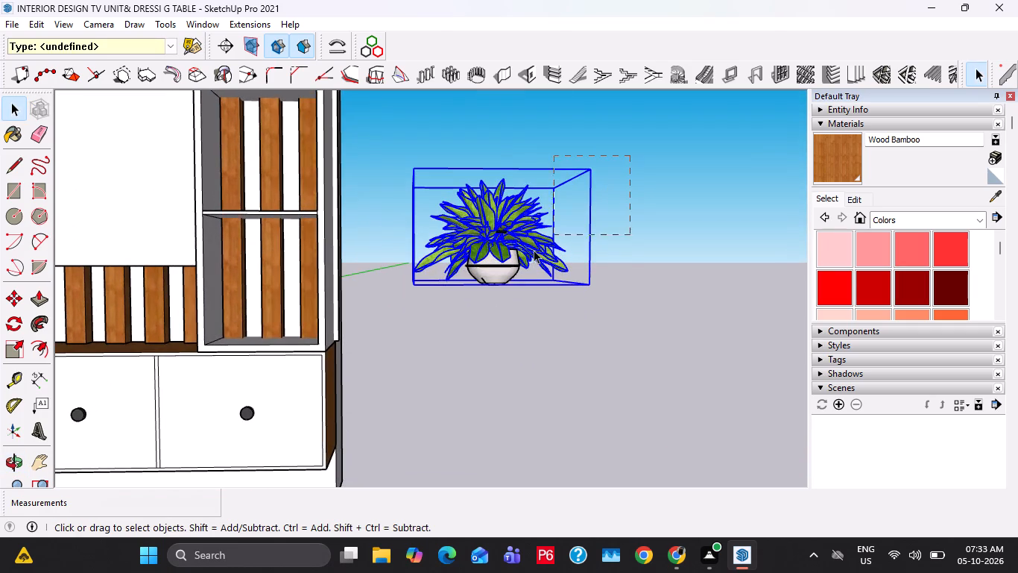
{"action": "left_click_drag", "start_coordinate": [534, 250], "coordinate": [396, 312]}
{"action": "right_click", "coordinate": [479, 242]}
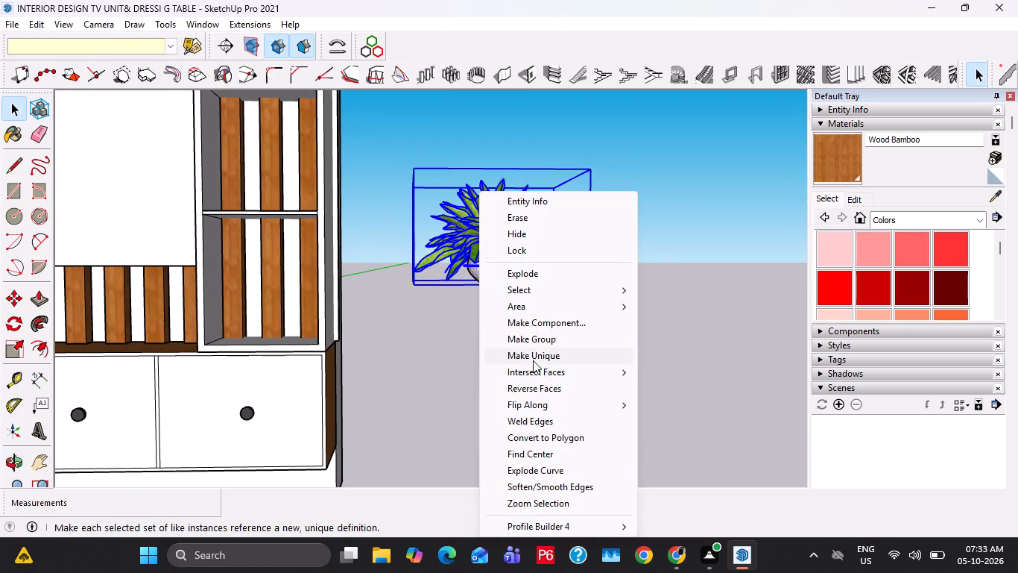
{"action": "left_click", "coordinate": [539, 344]}
Scale the plant group down uniformly to about 0.62 of its size.
{"action": "middle_click_drag", "start_coordinate": [510, 279], "coordinate": [515, 375]}
{"action": "scroll", "coordinate": [513, 341], "scroll_direction": "down", "scroll_amount": 2}
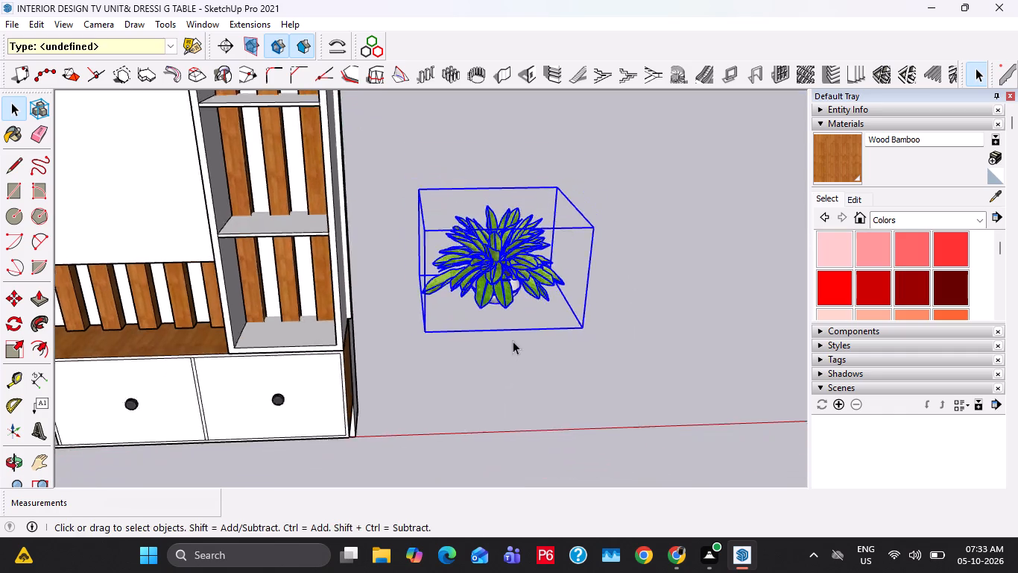
{"action": "scroll", "coordinate": [513, 341], "scroll_direction": "down", "scroll_amount": 3}
{"action": "middle_click_drag", "start_coordinate": [518, 336], "coordinate": [532, 411]}
{"action": "key", "text": "s"}
{"action": "left_click", "coordinate": [552, 230]}
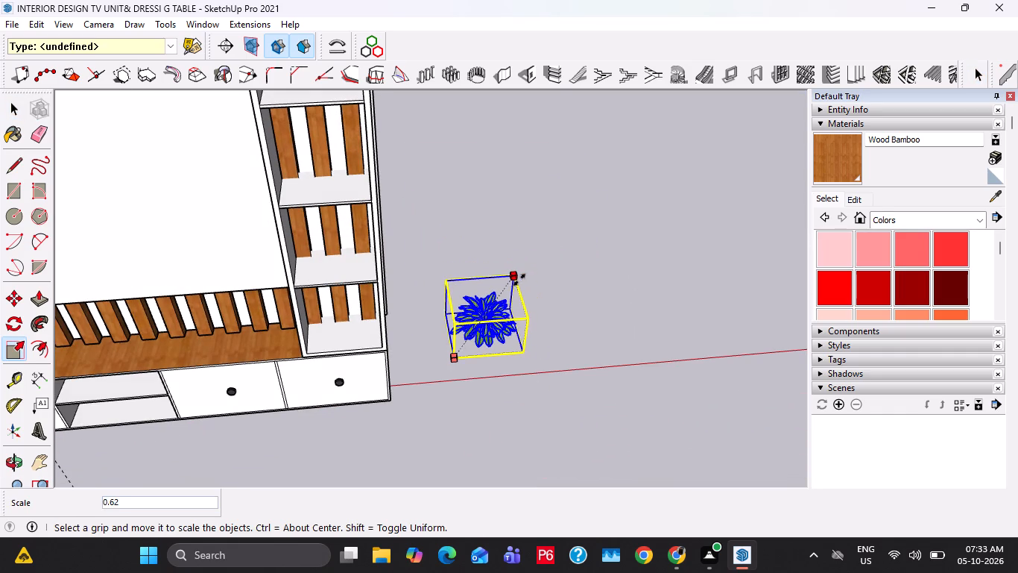
{"action": "left_click", "coordinate": [519, 280]}
{"action": "key", "text": "space"}
{"action": "key", "text": "space"}
Move the plant group about 2' 9" into the bottom compartment of the open shelf column.
{"action": "scroll", "coordinate": [492, 310], "scroll_direction": "up", "scroll_amount": 5}
{"action": "middle_click_drag", "start_coordinate": [484, 314], "coordinate": [471, 206]}
{"action": "middle_click_drag", "start_coordinate": [487, 278], "coordinate": [505, 212]}
{"action": "scroll", "coordinate": [505, 219], "scroll_direction": "up", "scroll_amount": 1}
{"action": "key", "text": "m"}
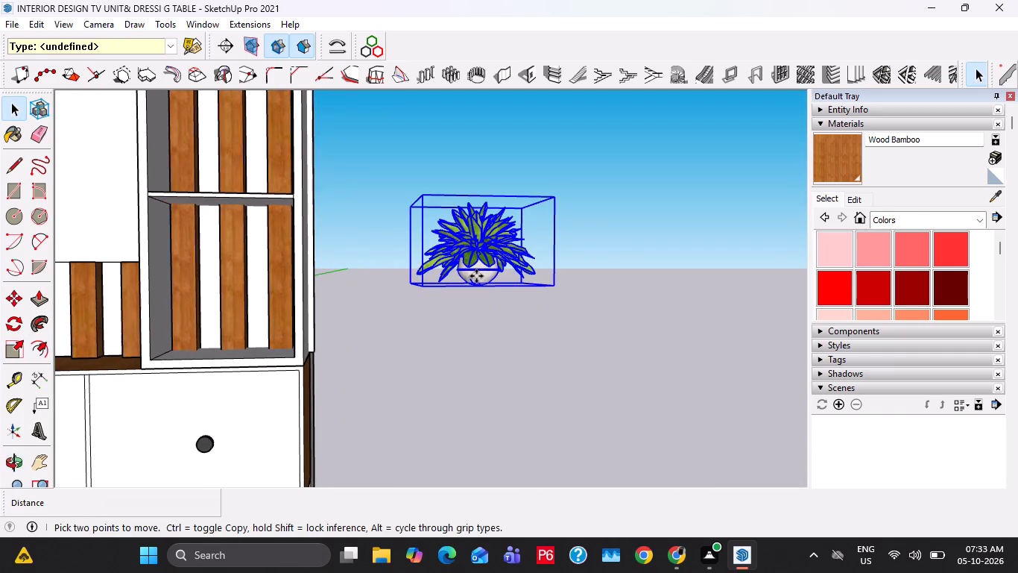
{"action": "left_click", "coordinate": [476, 277]}
{"action": "middle_click_drag", "start_coordinate": [309, 339], "coordinate": [597, 446]}
{"action": "scroll", "coordinate": [429, 417], "scroll_direction": "up", "scroll_amount": 2}
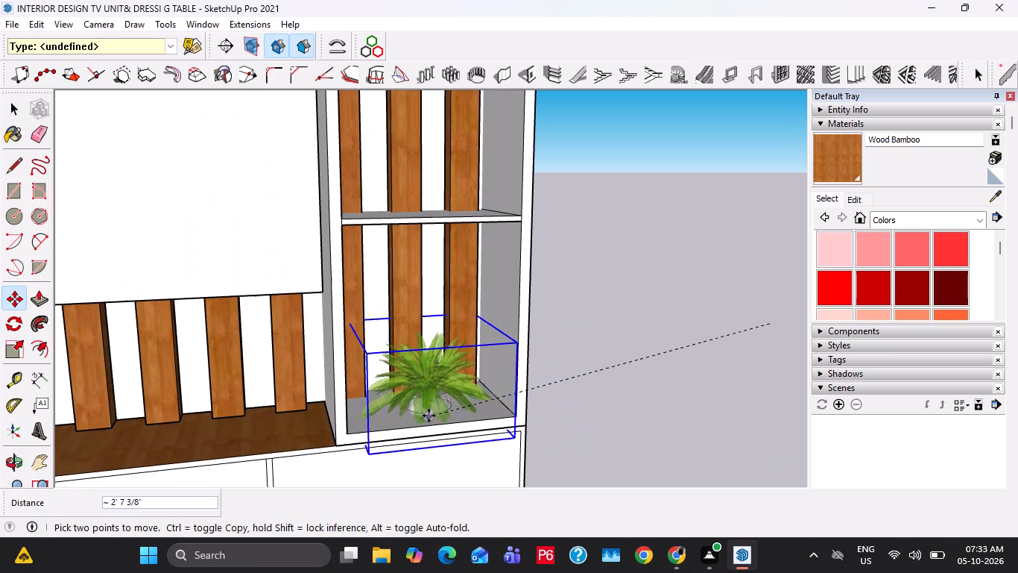
{"action": "middle_click_drag", "start_coordinate": [411, 411], "coordinate": [367, 309]}
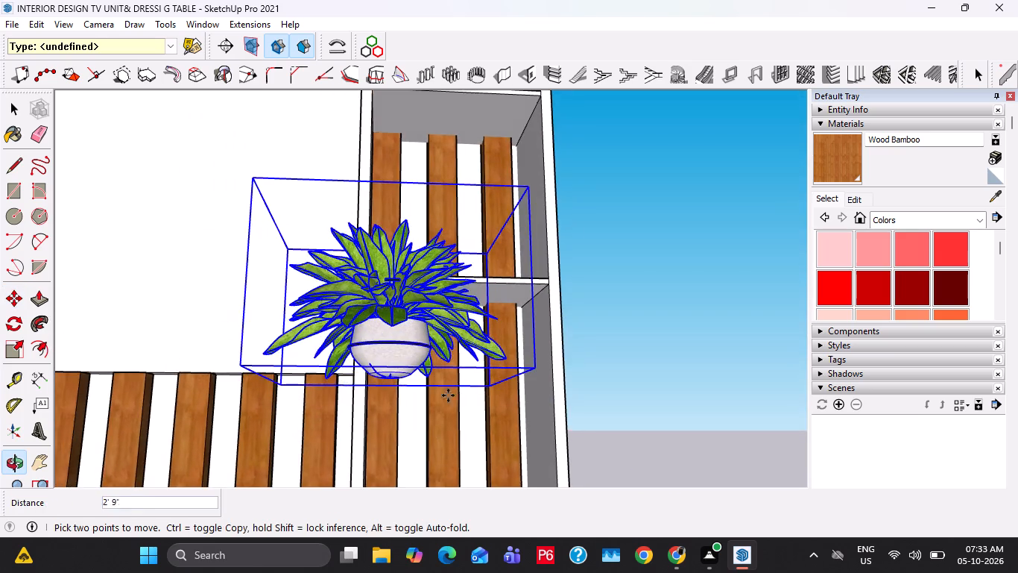
{"action": "middle_click_drag", "start_coordinate": [451, 422], "coordinate": [515, 503]}
{"action": "scroll", "coordinate": [414, 373], "scroll_direction": "up", "scroll_amount": 3}
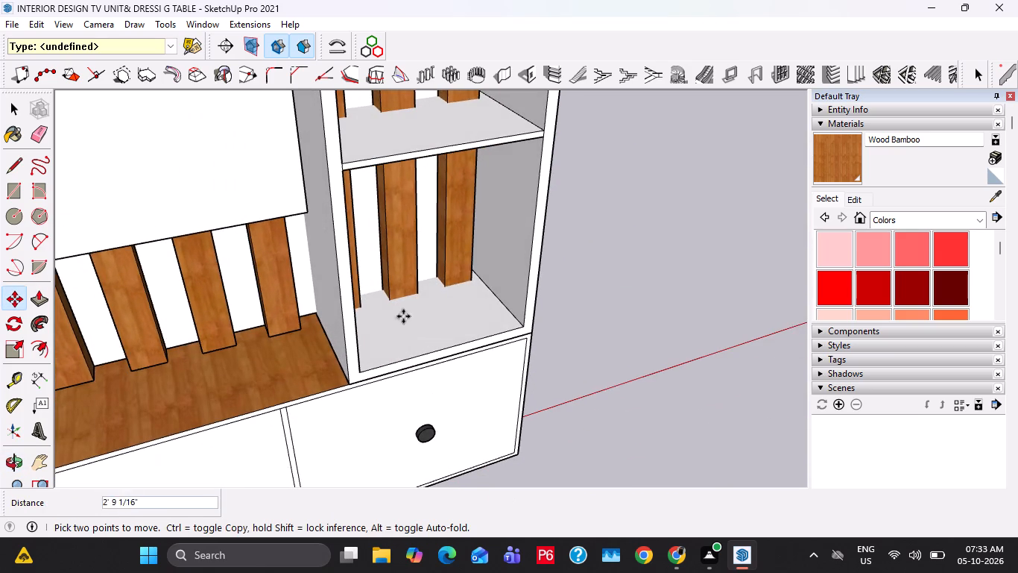
{"action": "left_click", "coordinate": [417, 331]}
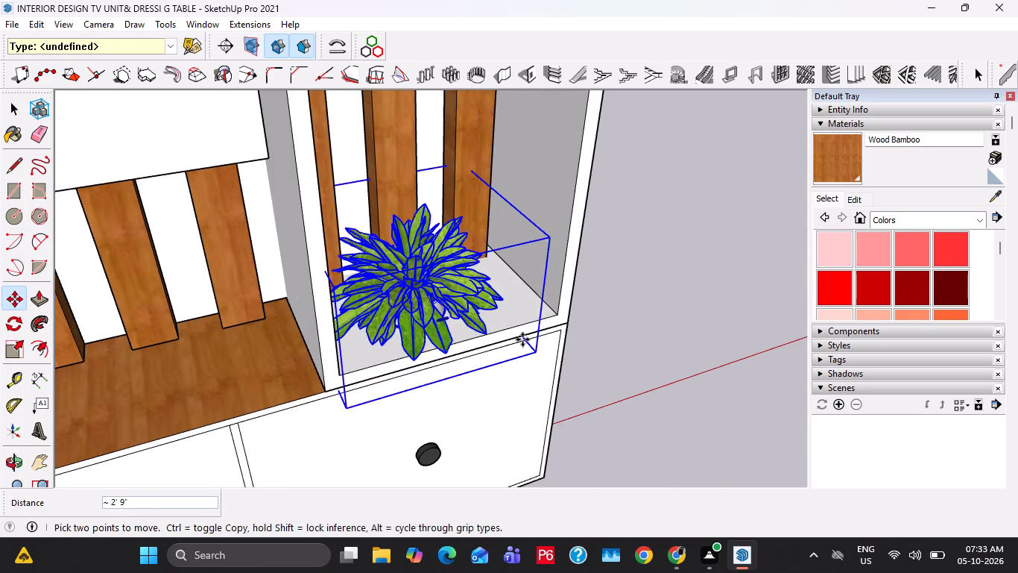
Adjust the plant's placement on the bottom shelf, shifting it about 1 1/2" and raising it about 1 1/8".
{"action": "middle_click_drag", "start_coordinate": [522, 339], "coordinate": [455, 251]}
{"action": "scroll", "coordinate": [455, 251], "scroll_direction": "up", "scroll_amount": 1}
{"action": "left_click", "coordinate": [425, 310]}
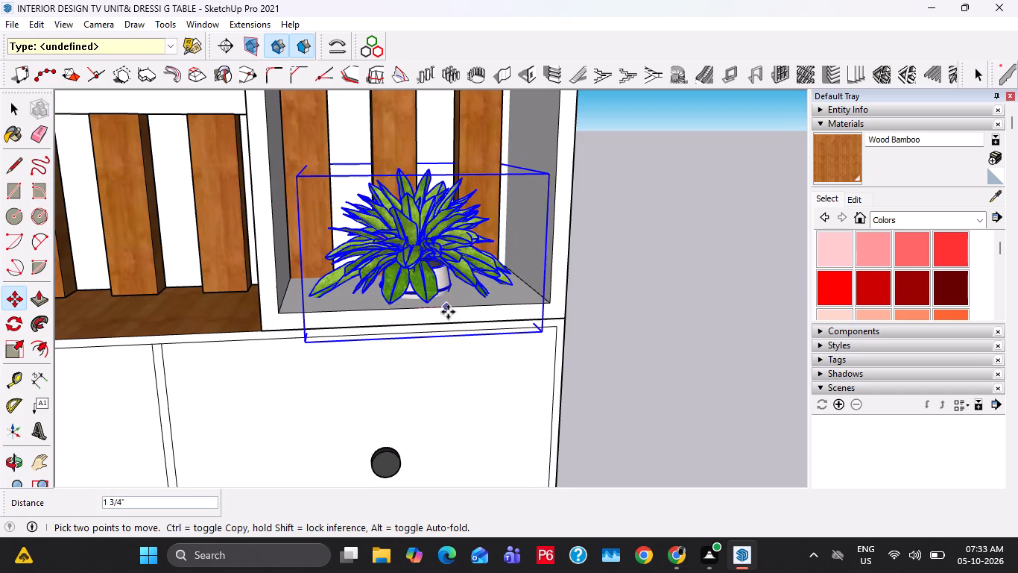
{"action": "left_click", "coordinate": [443, 312]}
{"action": "left_click", "coordinate": [547, 302]}
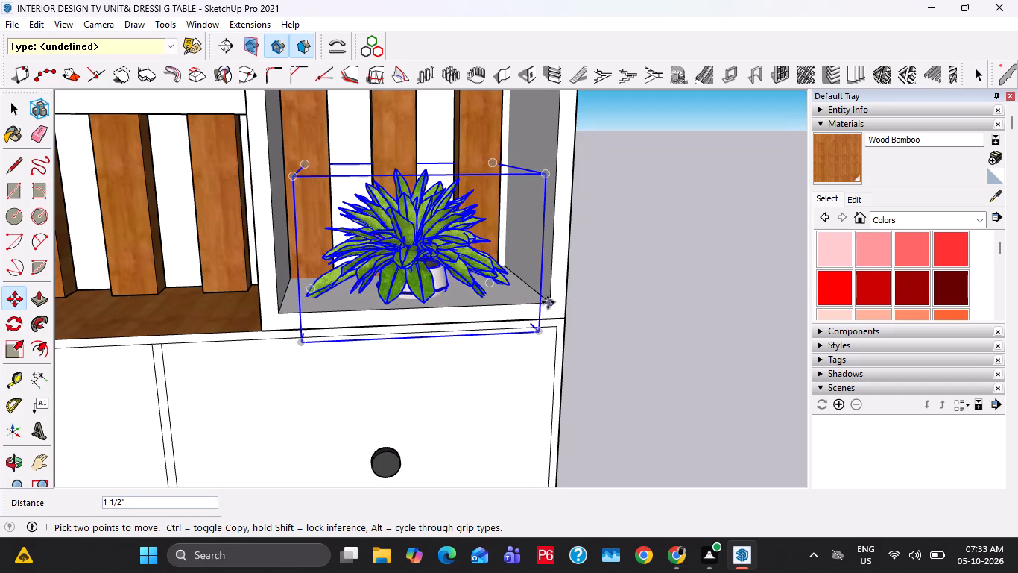
{"action": "left_click", "coordinate": [549, 285]}
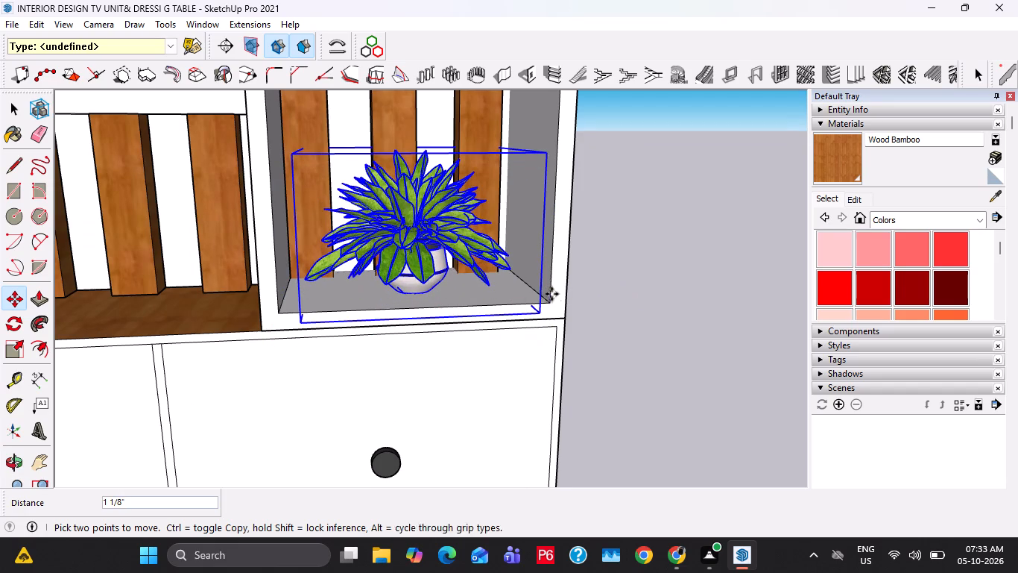
Copy the potted plant upward, about 1' 6" per shelf, onto each of the four shelves above.
{"action": "left_click", "coordinate": [554, 302], "text": "ctrl"}
{"action": "scroll", "coordinate": [553, 197], "scroll_direction": "down", "scroll_amount": 4}
{"action": "middle_click_drag", "start_coordinate": [554, 192], "coordinate": [521, 486], "text": "shift"}
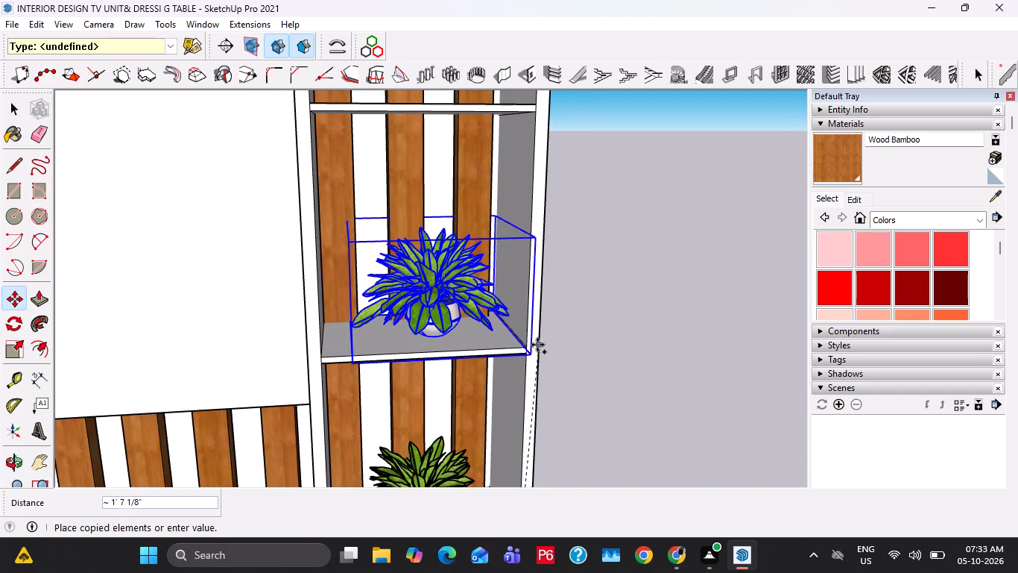
{"action": "double_click", "coordinate": [531, 344]}
{"action": "middle_click_drag", "start_coordinate": [542, 237], "coordinate": [550, 465], "text": "shift"}
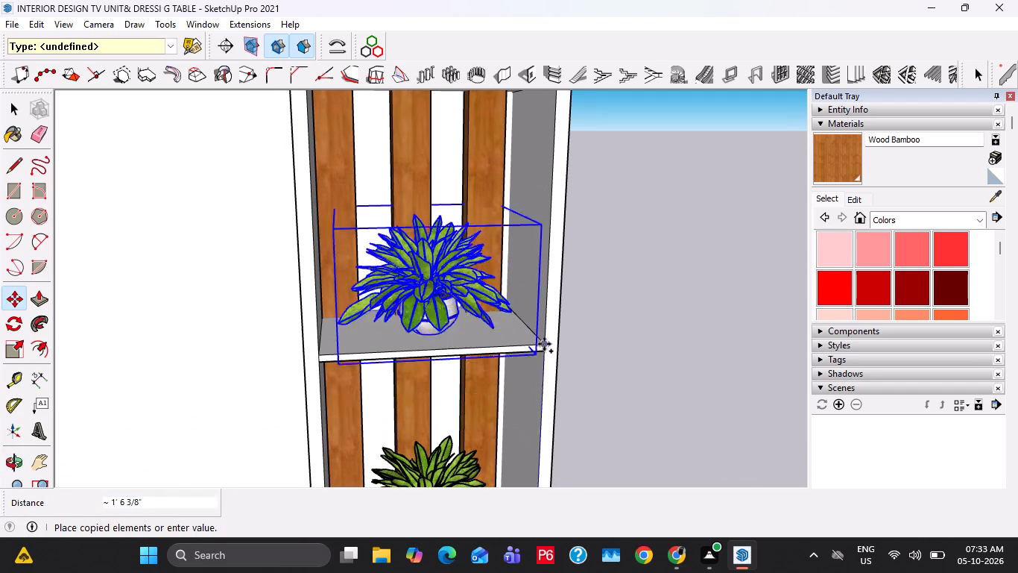
{"action": "left_click", "coordinate": [544, 344]}
{"action": "left_click", "coordinate": [543, 345]}
{"action": "middle_click_drag", "start_coordinate": [555, 262], "coordinate": [535, 508], "text": "shift"}
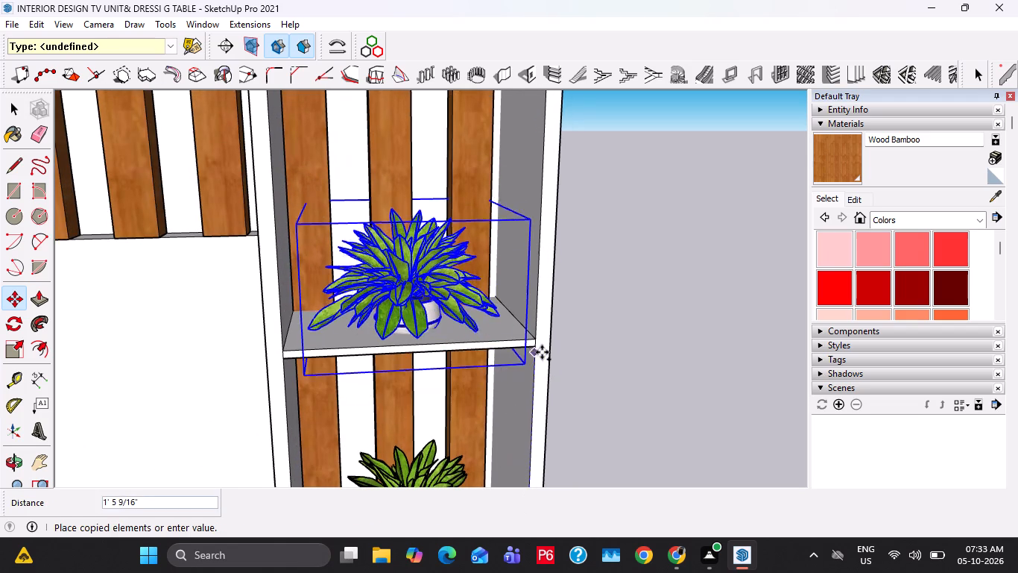
{"action": "left_click", "coordinate": [541, 339]}
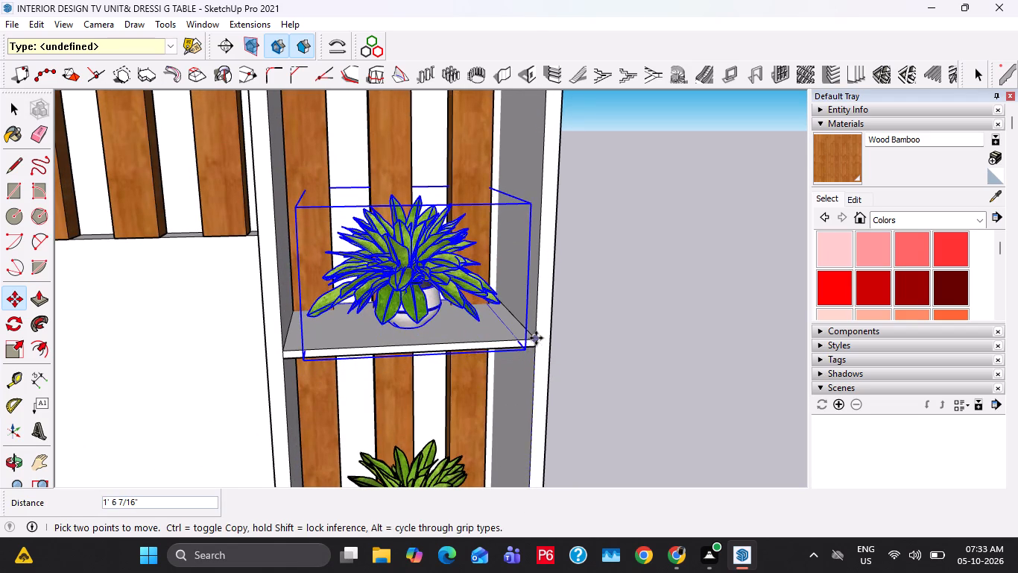
{"action": "left_click", "coordinate": [536, 338]}
{"action": "scroll", "coordinate": [549, 236], "scroll_direction": "down", "scroll_amount": 3}
{"action": "middle_click_drag", "start_coordinate": [551, 222], "coordinate": [531, 483], "text": "shift"}
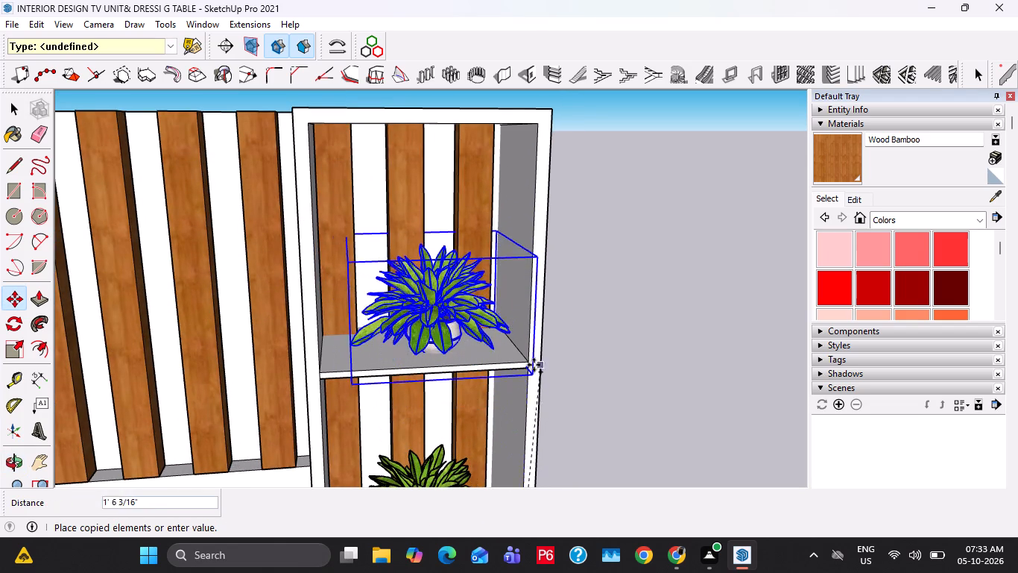
{"action": "left_click", "coordinate": [531, 365]}
{"action": "key", "text": "space"}
{"action": "left_click", "coordinate": [619, 409]}
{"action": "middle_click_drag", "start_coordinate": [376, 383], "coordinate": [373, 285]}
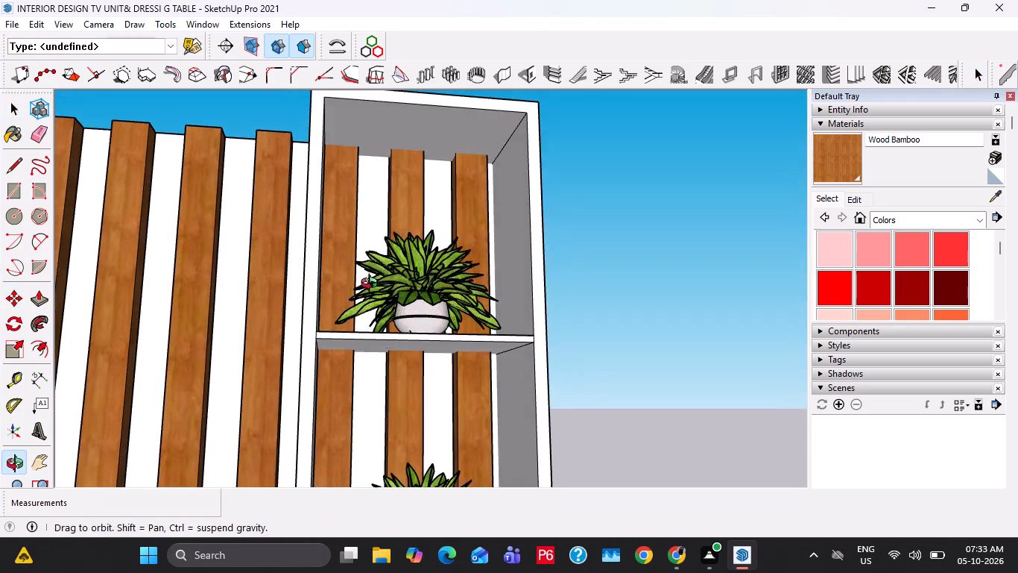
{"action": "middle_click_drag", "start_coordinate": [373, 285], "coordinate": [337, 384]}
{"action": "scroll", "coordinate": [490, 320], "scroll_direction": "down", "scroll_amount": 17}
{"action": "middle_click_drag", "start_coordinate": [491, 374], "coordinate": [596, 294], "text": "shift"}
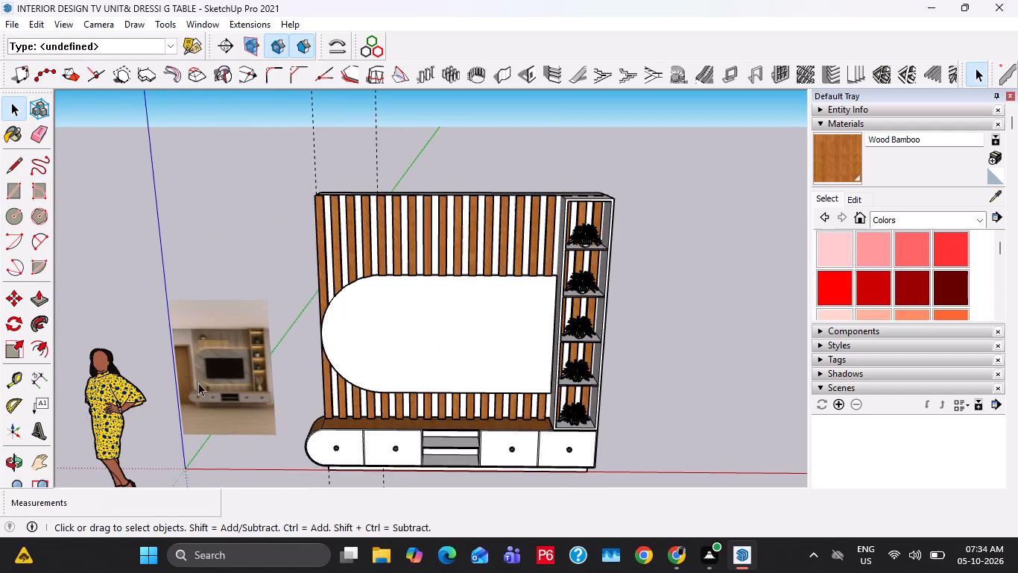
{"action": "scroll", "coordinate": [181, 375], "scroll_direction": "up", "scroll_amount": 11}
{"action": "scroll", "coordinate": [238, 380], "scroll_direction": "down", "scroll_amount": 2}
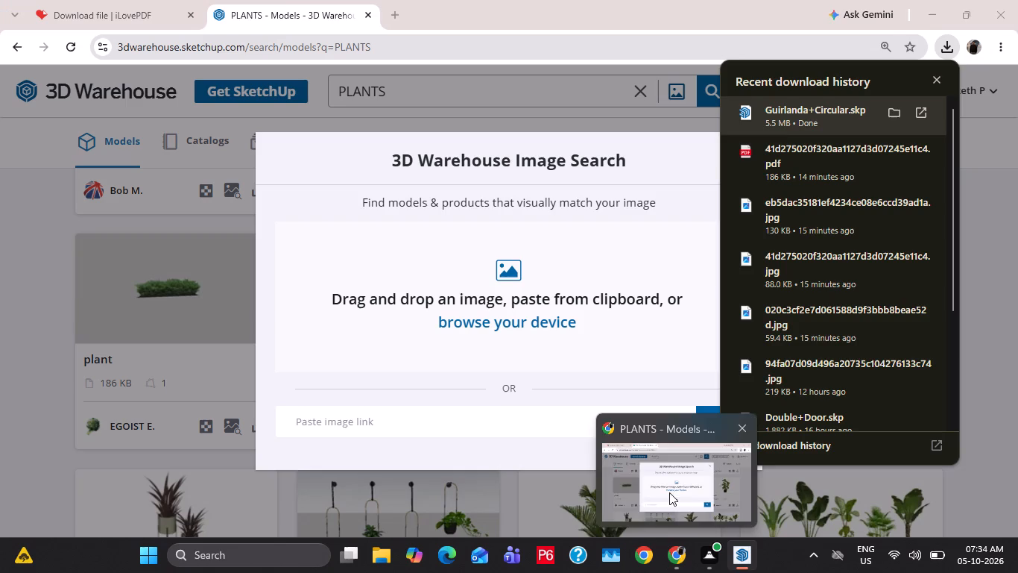
Switch to 3D Warehouse in Chrome, search the models for TV UNIT and browse the designs.
{"action": "left_click", "coordinate": [669, 492]}
{"action": "key", "text": "Escape"}
{"action": "key", "text": "Escape"}
{"action": "key", "text": "Escape"}
{"action": "left_click", "coordinate": [467, 103]}
{"action": "left_click_drag", "start_coordinate": [441, 92], "coordinate": [336, 119]}
{"action": "key", "text": "t"}
{"action": "key", "text": "v"}
{"action": "key", "text": "space"}
{"action": "type", "text": "U"}
{"action": "type", "text": "NI"}
{"action": "key", "text": "t"}
{"action": "key", "text": "Return"}
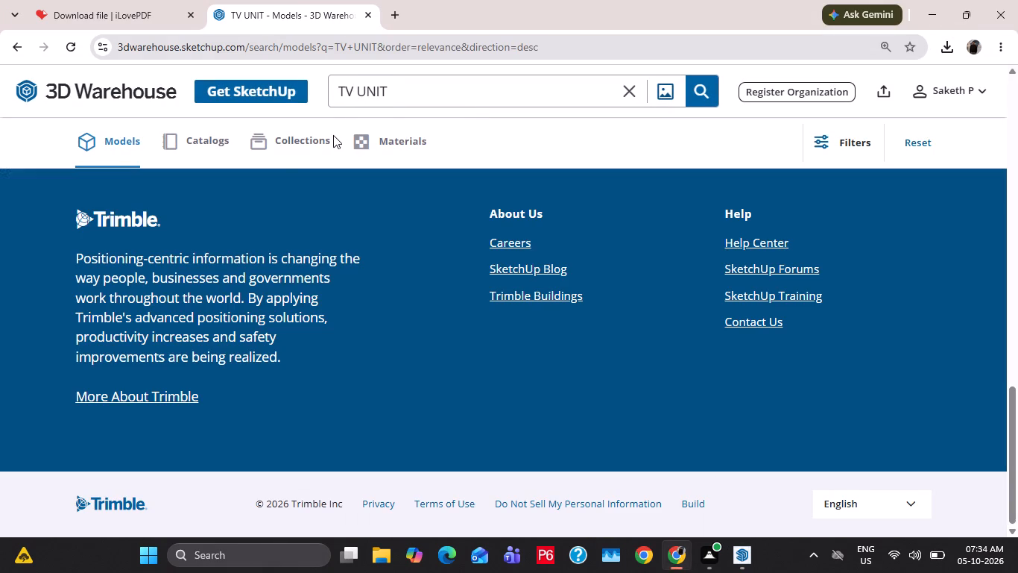
{"action": "scroll", "coordinate": [321, 381], "scroll_direction": "up", "scroll_amount": 3}
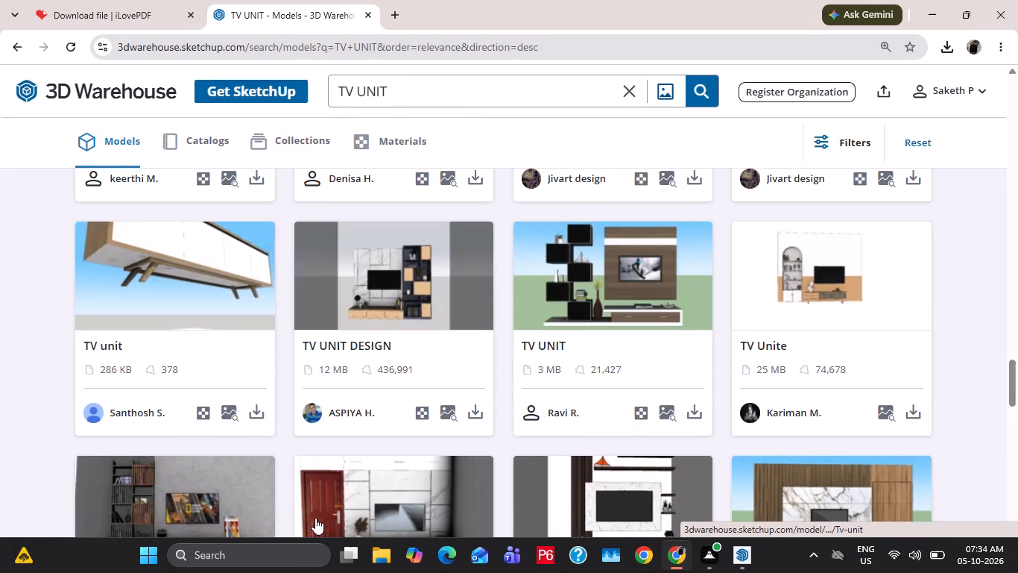
{"action": "scroll", "coordinate": [304, 507], "scroll_direction": "up", "scroll_amount": 9}
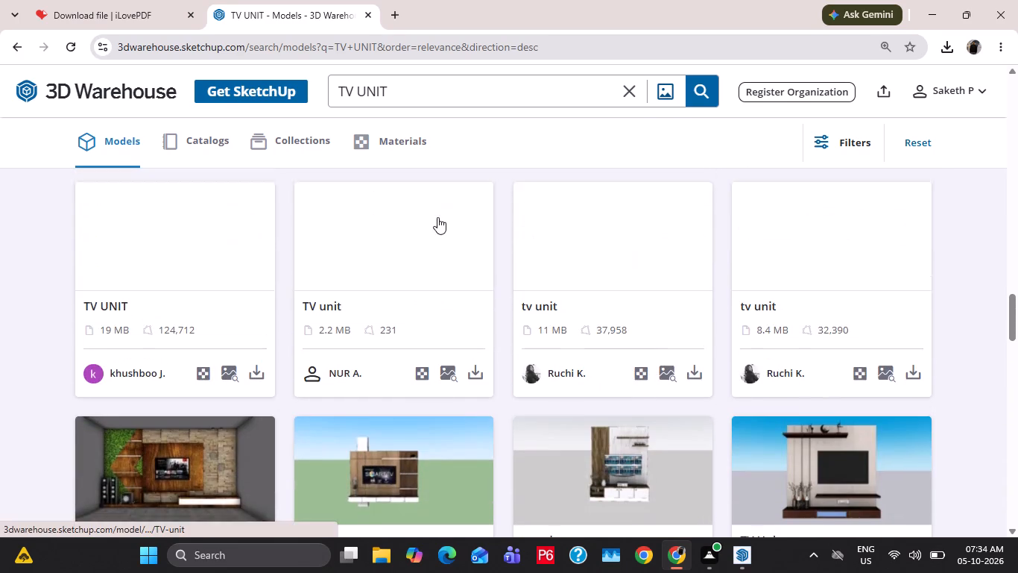
Search 3D Warehouse for TV and download the 645 KB wall-mounted "Tv" model as a SketchUp file.
{"action": "left_click_drag", "start_coordinate": [399, 93], "coordinate": [357, 111]}
{"action": "key", "text": "BackSpace"}
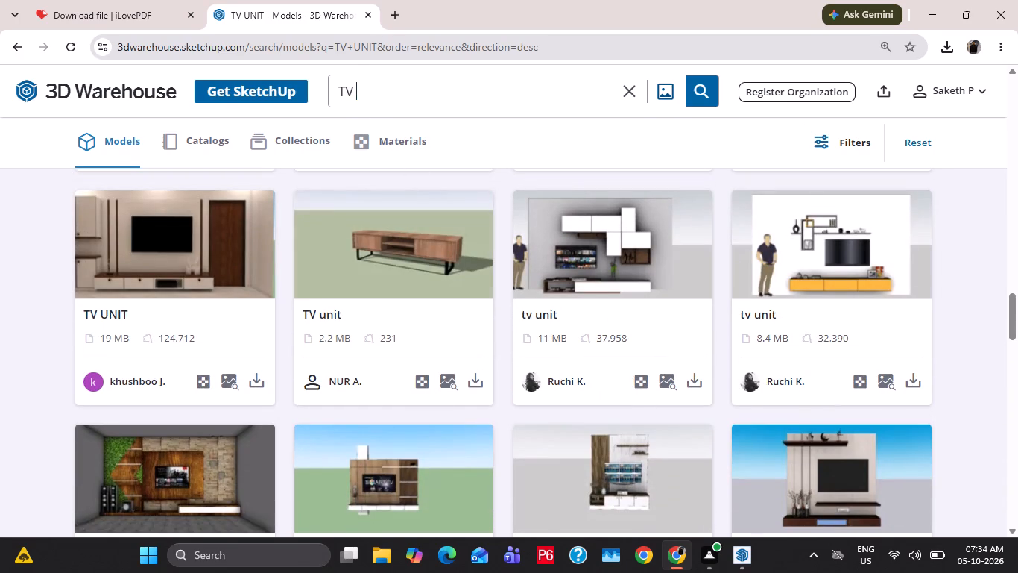
{"action": "key", "text": "Return"}
{"action": "scroll", "coordinate": [478, 289], "scroll_direction": "up", "scroll_amount": 4}
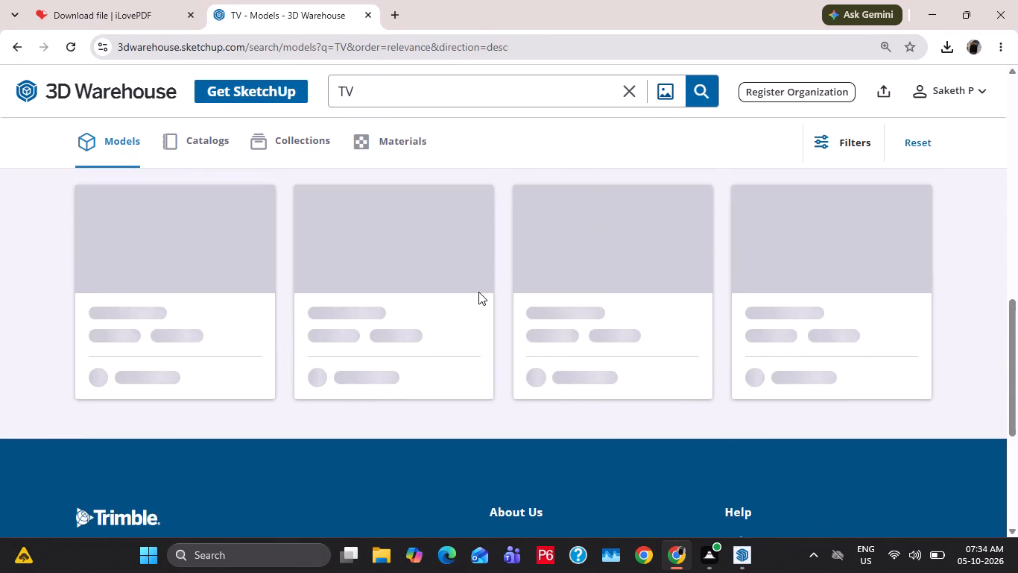
{"action": "scroll", "coordinate": [452, 300], "scroll_direction": "down", "scroll_amount": 2}
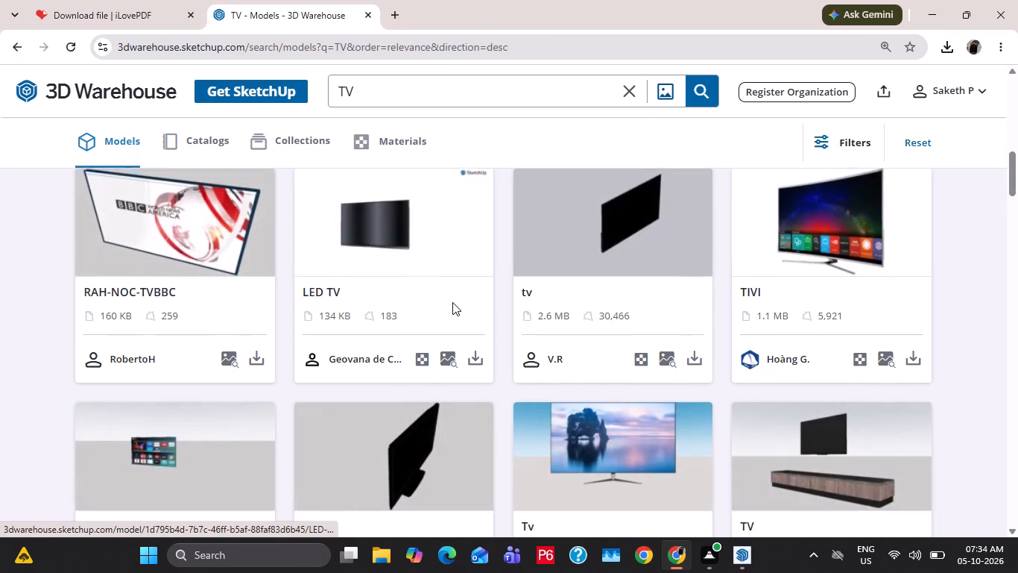
{"action": "scroll", "coordinate": [452, 302], "scroll_direction": "down", "scroll_amount": 1}
{"action": "left_click", "coordinate": [251, 383]}
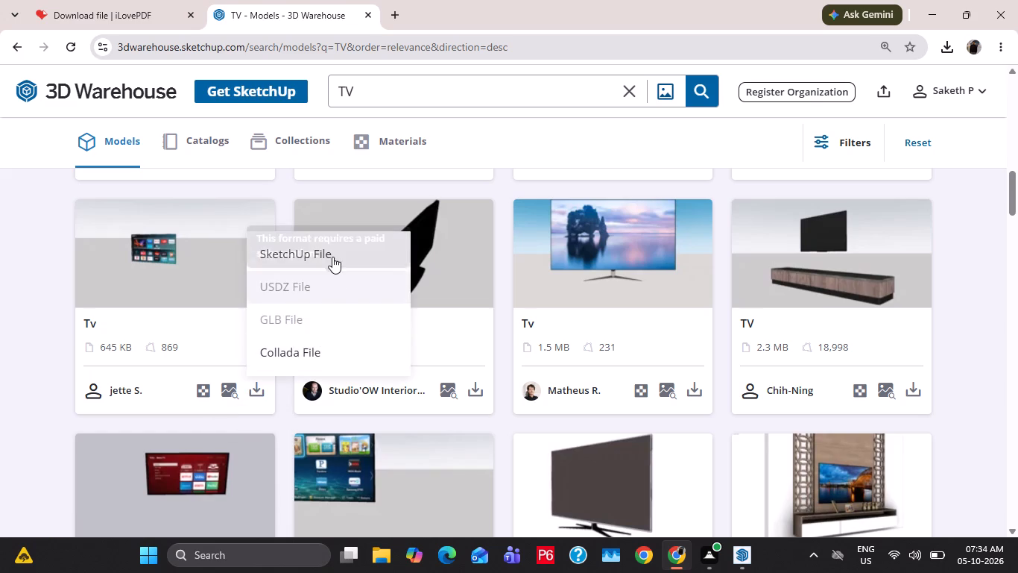
{"action": "left_click", "coordinate": [332, 257]}
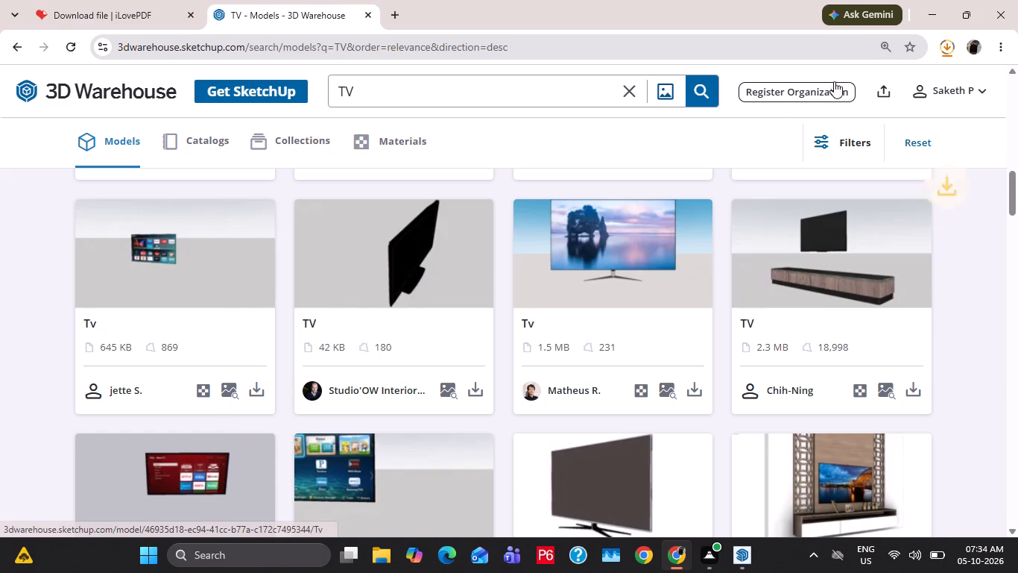
Bring the downloaded "Component.skp" TV model into the SketchUp scene and place it against the face of the rounded white panel.
{"action": "left_click", "coordinate": [938, 48]}
{"action": "left_click_drag", "start_coordinate": [813, 113], "coordinate": [784, 293]}
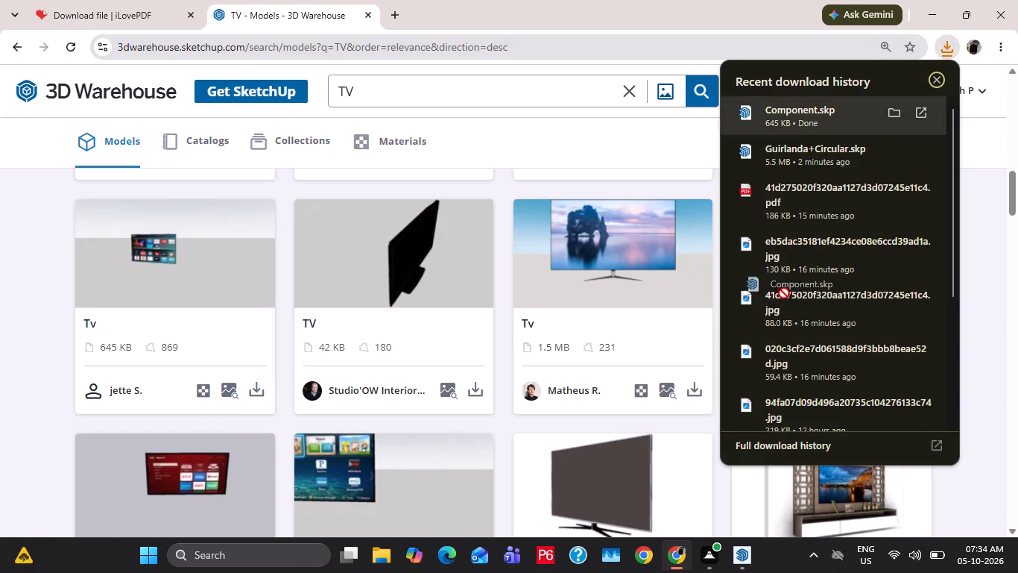
{"action": "left_click_drag", "start_coordinate": [784, 293], "coordinate": [605, 358]}
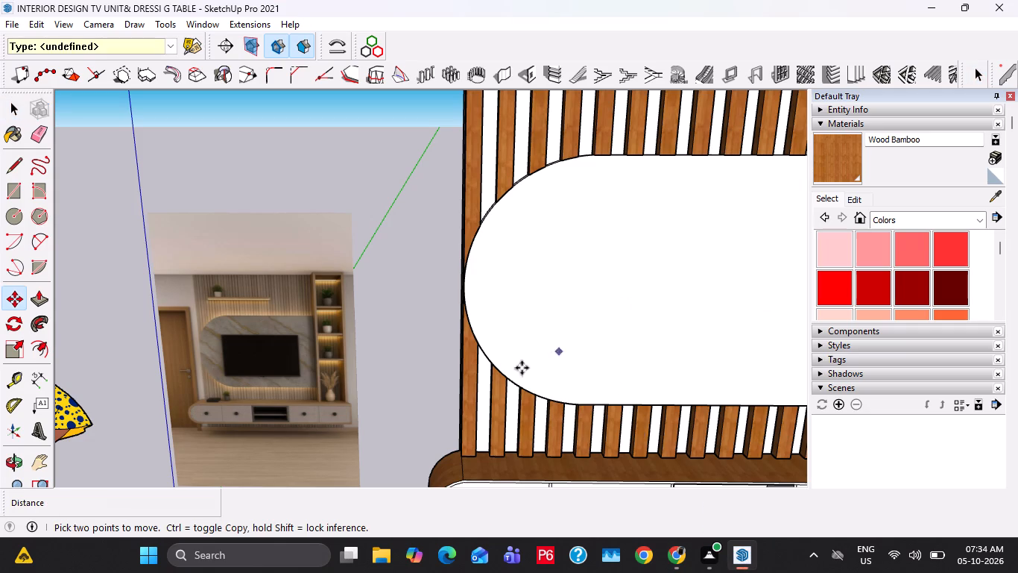
{"action": "scroll", "coordinate": [472, 334], "scroll_direction": "down", "scroll_amount": 6}
{"action": "middle_click_drag", "start_coordinate": [542, 308], "coordinate": [671, 398]}
{"action": "middle_click_drag", "start_coordinate": [532, 276], "coordinate": [607, 288]}
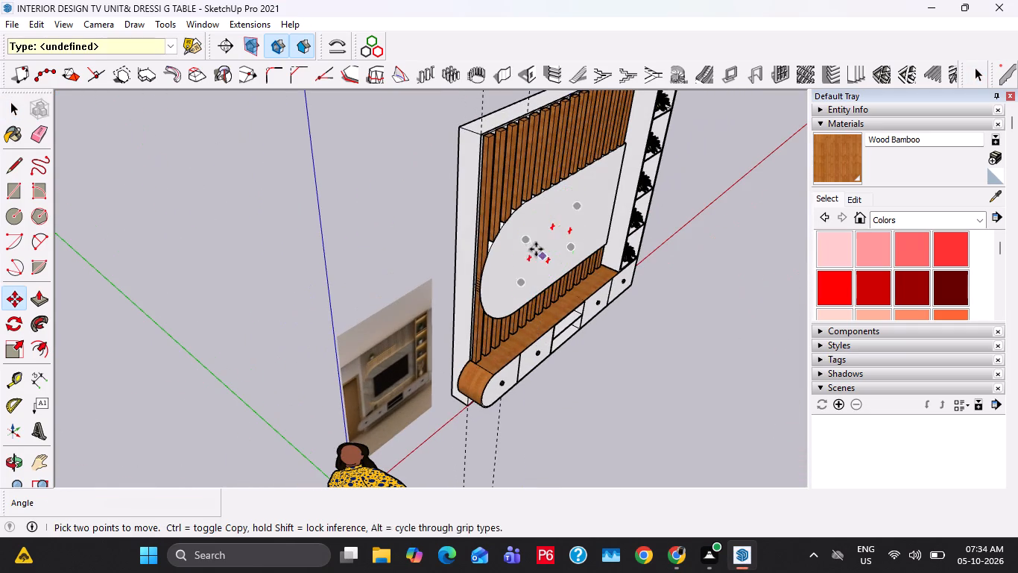
{"action": "left_click", "coordinate": [525, 240]}
{"action": "left_click", "coordinate": [531, 247]}
Raise the TV about 2 13/16" on the white panel and shift it slightly toward the plant shelves.
{"action": "middle_click_drag", "start_coordinate": [619, 298], "coordinate": [429, 193]}
{"action": "scroll", "coordinate": [569, 242], "scroll_direction": "up", "scroll_amount": 6}
{"action": "key", "text": "space"}
{"action": "key", "text": "space"}
{"action": "key", "text": "m"}
{"action": "left_click", "coordinate": [646, 280]}
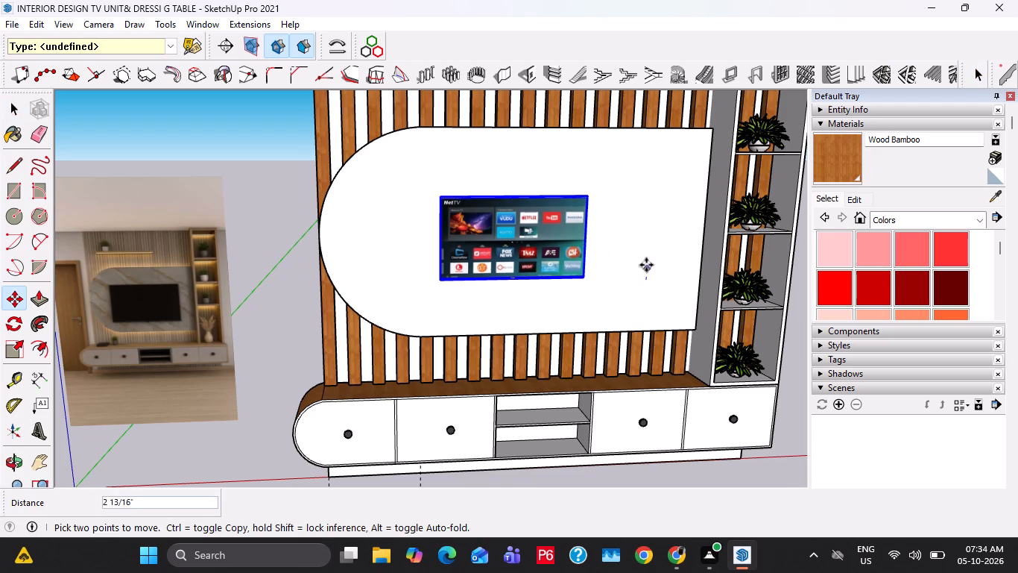
{"action": "left_click", "coordinate": [645, 264]}
{"action": "left_click", "coordinate": [430, 317]}
{"action": "left_click", "coordinate": [448, 320]}
{"action": "key", "text": "space"}
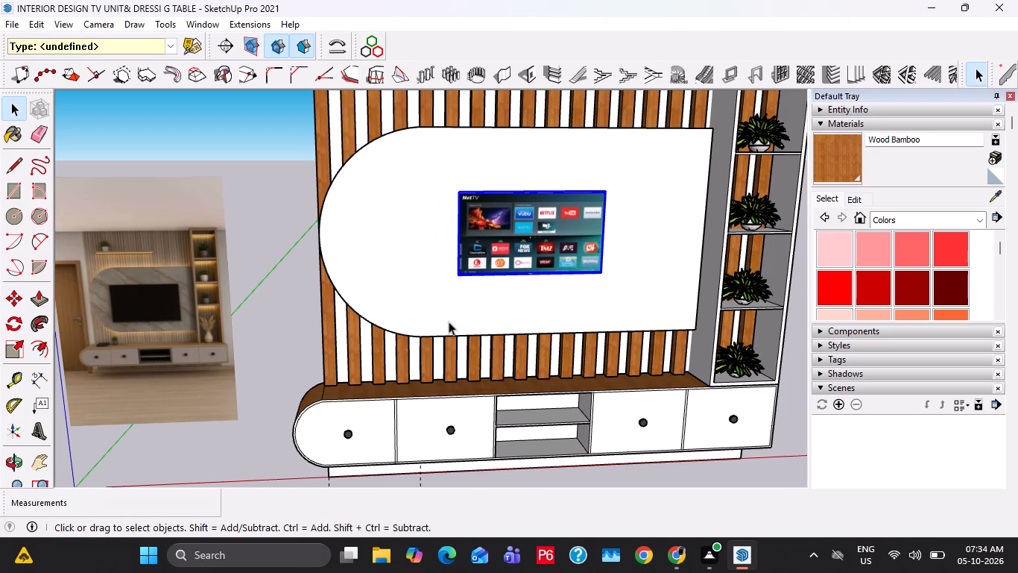
Scale the TV up uniformly by 1.50 from its upper corner nearest the plant shelves.
{"action": "middle_click_drag", "start_coordinate": [567, 299], "coordinate": [552, 459]}
{"action": "key", "text": "s"}
{"action": "scroll", "coordinate": [569, 177], "scroll_direction": "up", "scroll_amount": 7}
{"action": "middle_click_drag", "start_coordinate": [630, 241], "coordinate": [622, 310]}
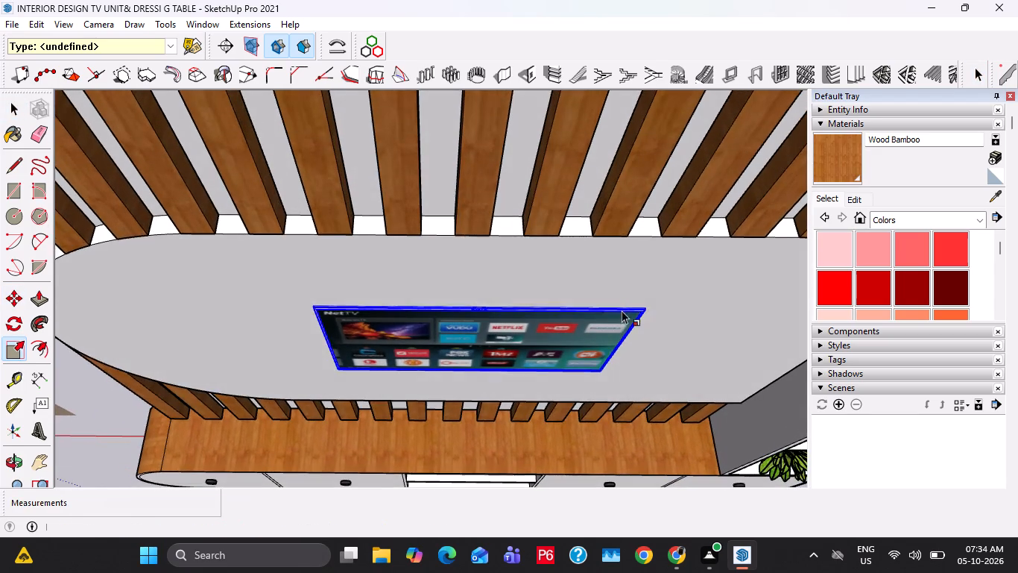
{"action": "key", "text": "k"}
{"action": "scroll", "coordinate": [636, 273], "scroll_direction": "up", "scroll_amount": 5}
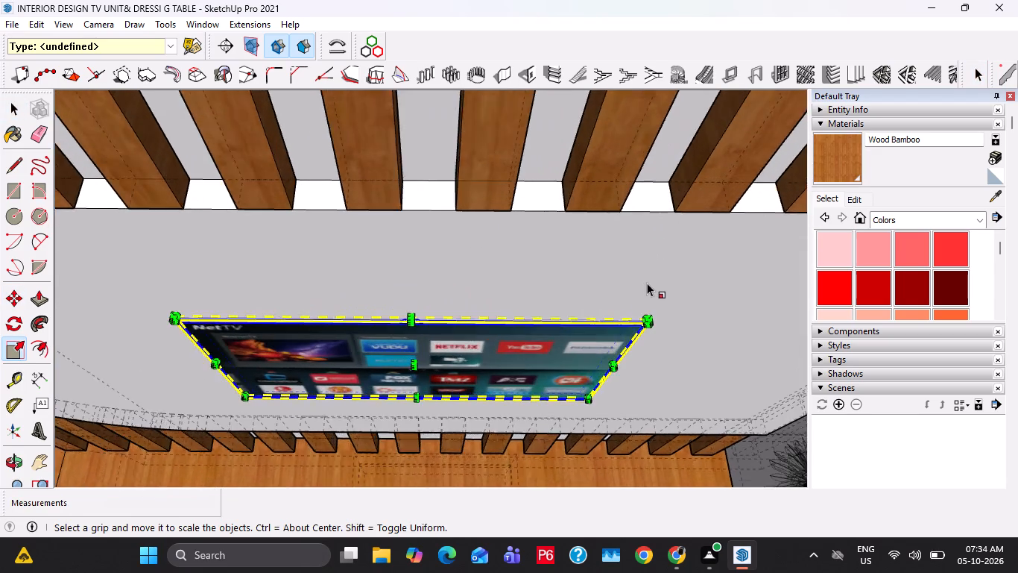
{"action": "scroll", "coordinate": [647, 283], "scroll_direction": "up", "scroll_amount": 14}
{"action": "left_click", "coordinate": [633, 346]}
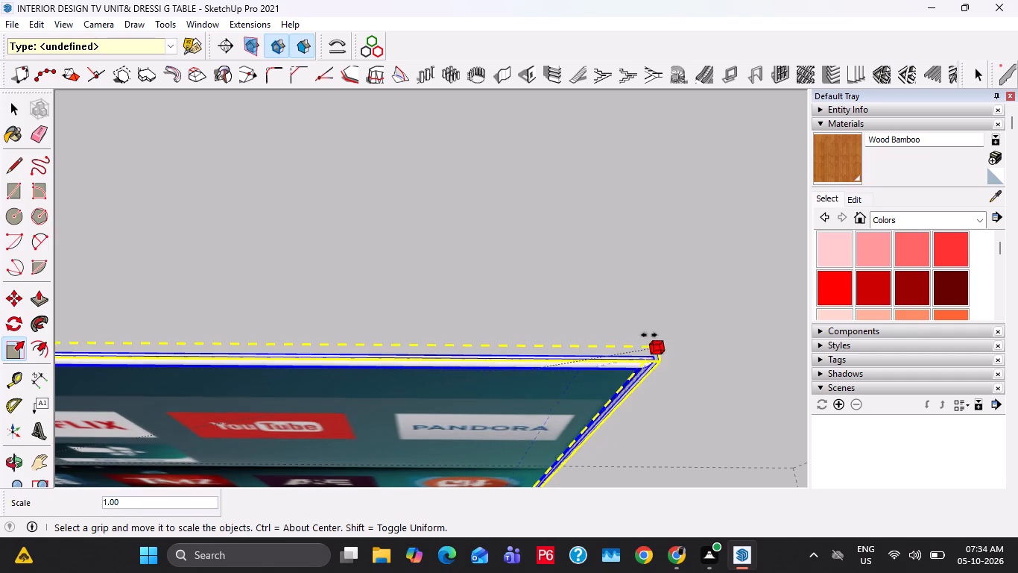
{"action": "scroll", "coordinate": [689, 301], "scroll_direction": "down", "scroll_amount": 20}
{"action": "scroll", "coordinate": [689, 301], "scroll_direction": "down", "scroll_amount": 2}
{"action": "middle_click_drag", "start_coordinate": [690, 294], "coordinate": [649, 165]}
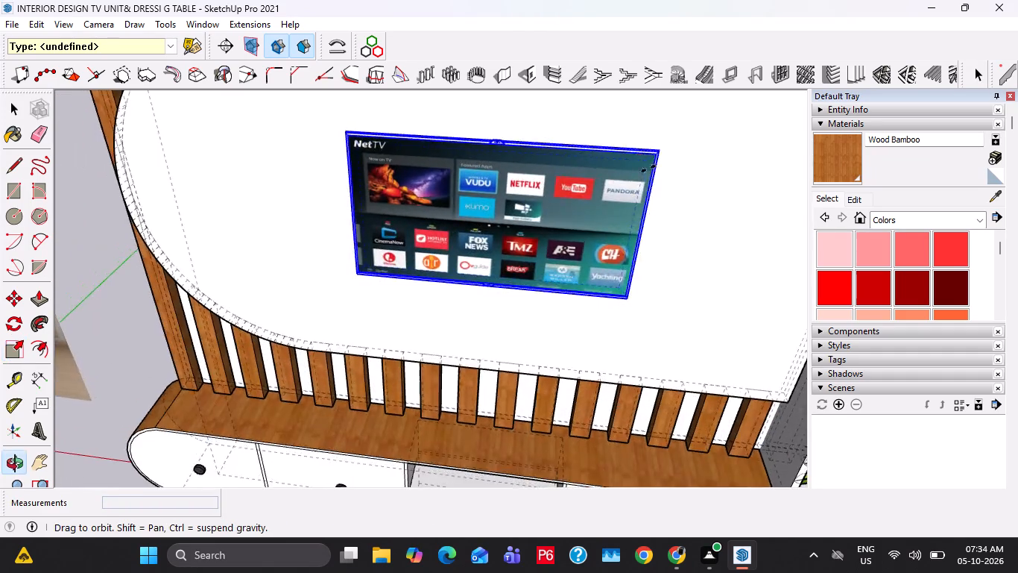
{"action": "scroll", "coordinate": [633, 195], "scroll_direction": "down", "scroll_amount": 12}
{"action": "middle_click_drag", "start_coordinate": [645, 201], "coordinate": [620, 292], "text": "shift"}
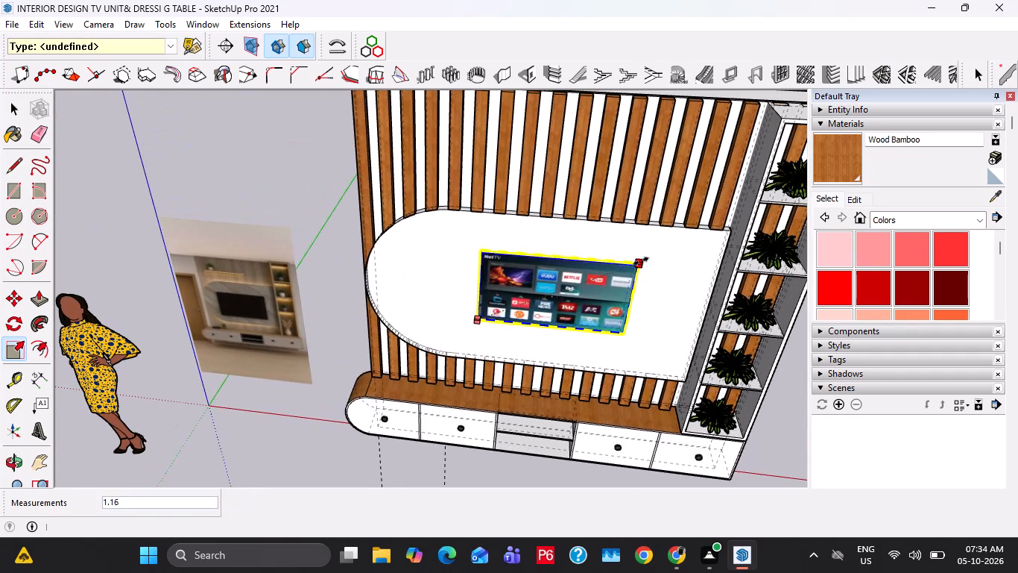
{"action": "left_click", "coordinate": [694, 248]}
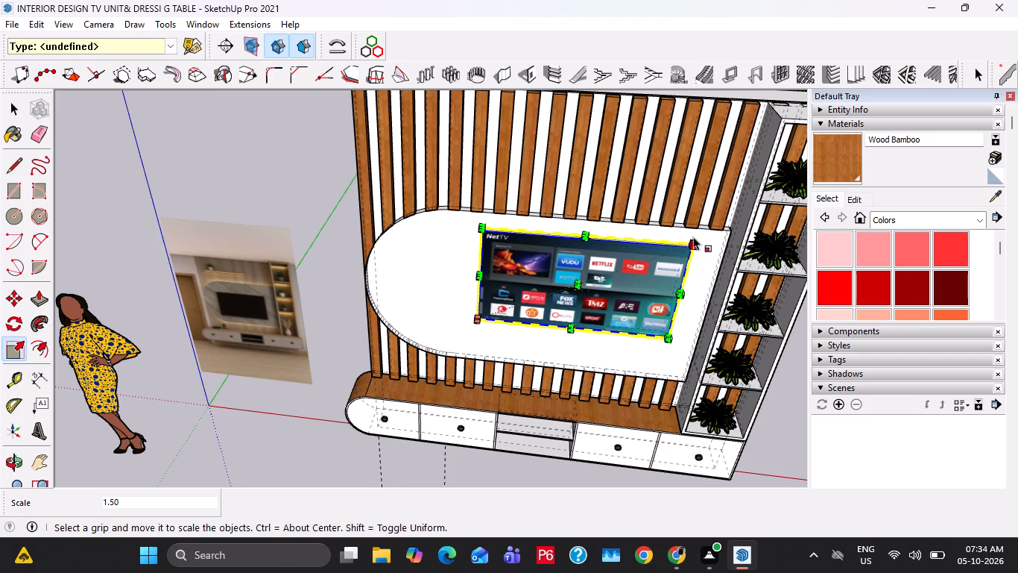
Enlarge the TV uniformly once more from the same upper corner, by a factor of about 1.07.
{"action": "middle_click_drag", "start_coordinate": [686, 242], "coordinate": [671, 327]}
{"action": "scroll", "coordinate": [680, 313], "scroll_direction": "up", "scroll_amount": 20}
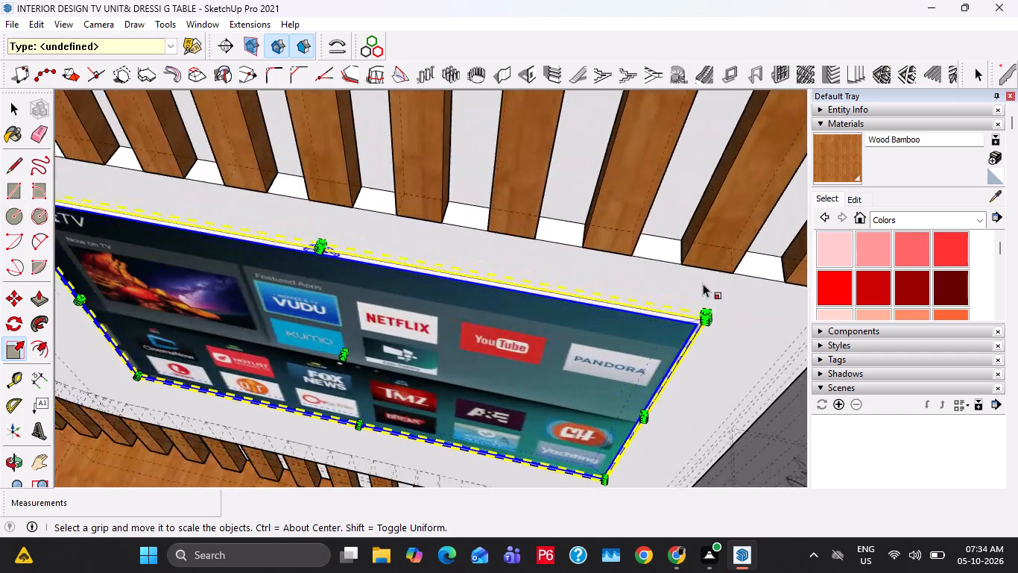
{"action": "scroll", "coordinate": [703, 284], "scroll_direction": "up", "scroll_amount": 10}
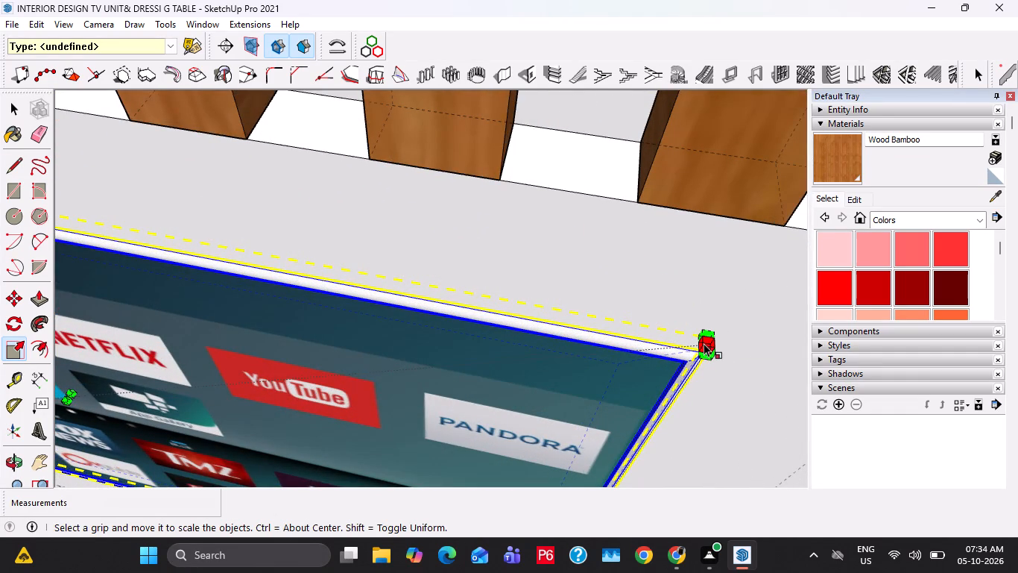
{"action": "left_click", "coordinate": [705, 328]}
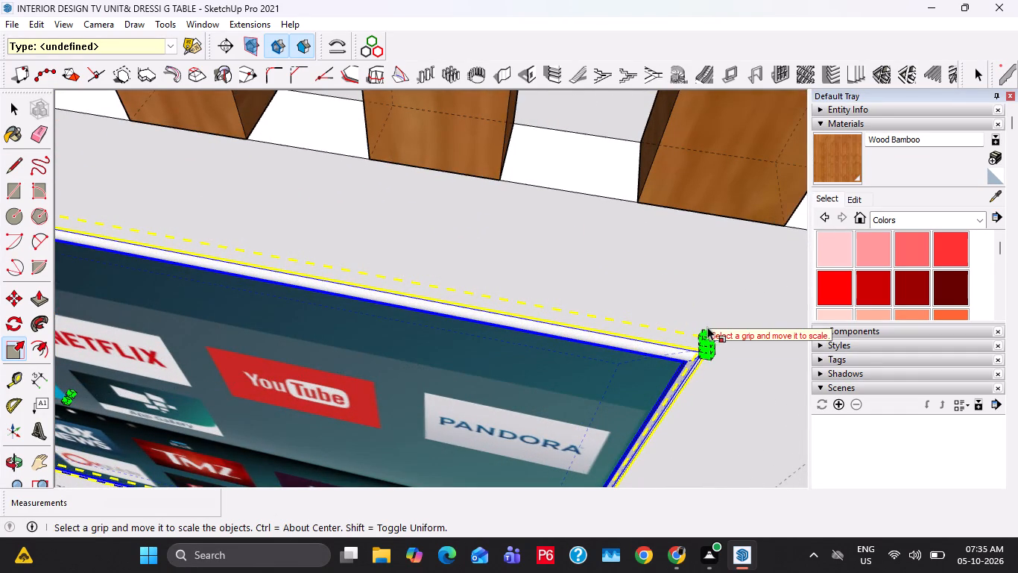
{"action": "left_click", "coordinate": [701, 331]}
{"action": "scroll", "coordinate": [733, 309], "scroll_direction": "down", "scroll_amount": 11}
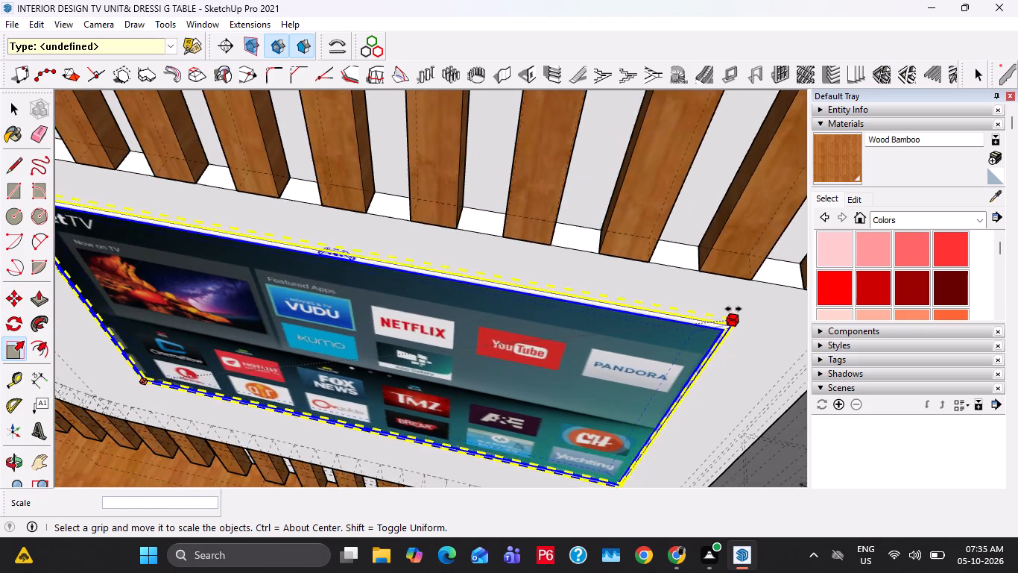
{"action": "scroll", "coordinate": [733, 309], "scroll_direction": "down", "scroll_amount": 5}
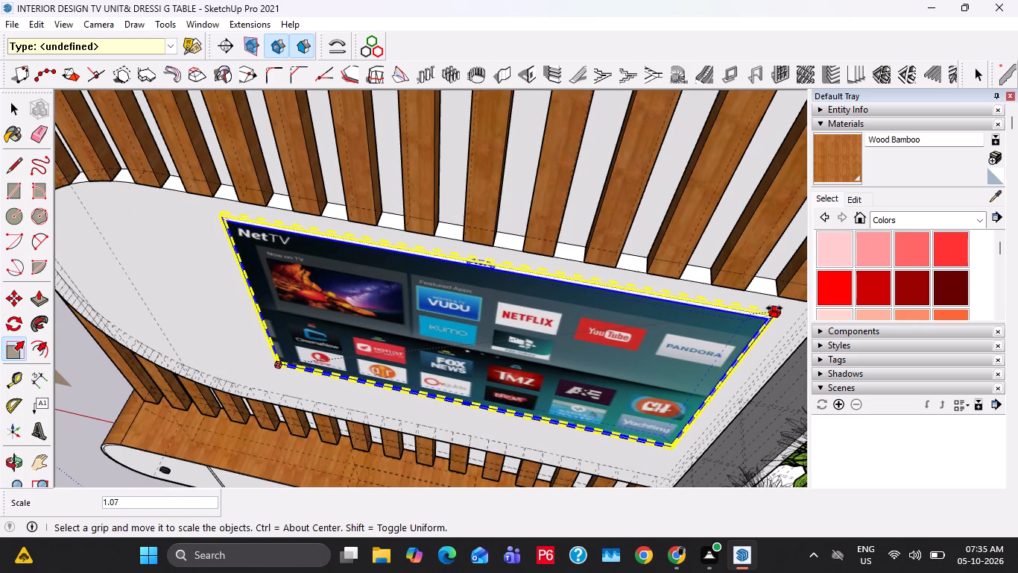
{"action": "left_click", "coordinate": [774, 308]}
{"action": "key", "text": "space"}
{"action": "key", "text": "k"}
Lower the enlarged TV on the white panel and shift it sideways away from the plant shelves.
{"action": "middle_click_drag", "start_coordinate": [546, 373], "coordinate": [576, 210]}
{"action": "scroll", "coordinate": [554, 288], "scroll_direction": "down", "scroll_amount": 2}
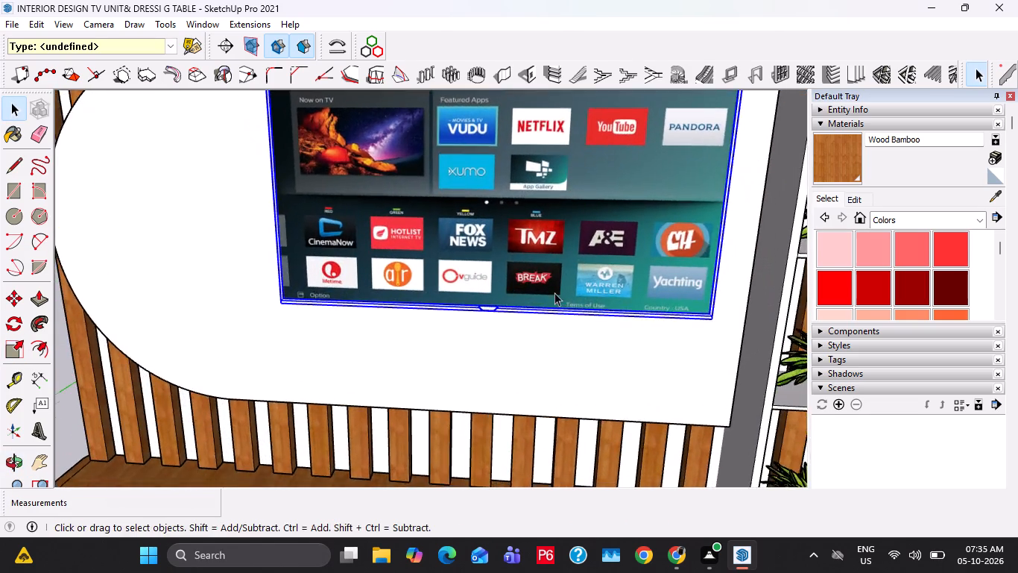
{"action": "scroll", "coordinate": [554, 292], "scroll_direction": "down", "scroll_amount": 3}
{"action": "middle_click_drag", "start_coordinate": [552, 307], "coordinate": [564, 352], "text": "shift"}
{"action": "key", "text": "m"}
{"action": "left_click", "coordinate": [695, 248]}
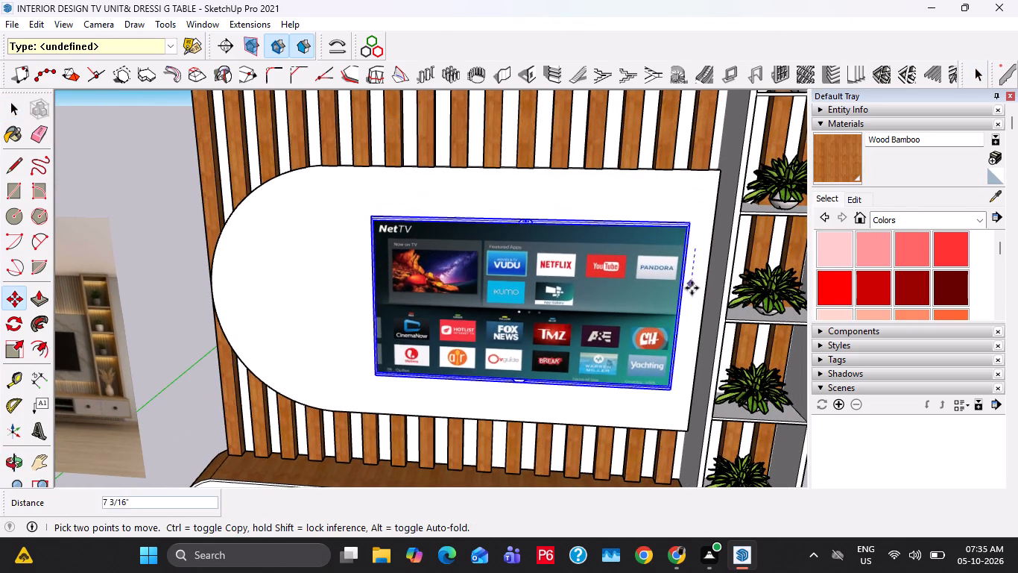
{"action": "left_click", "coordinate": [690, 295]}
{"action": "left_click", "coordinate": [679, 213]}
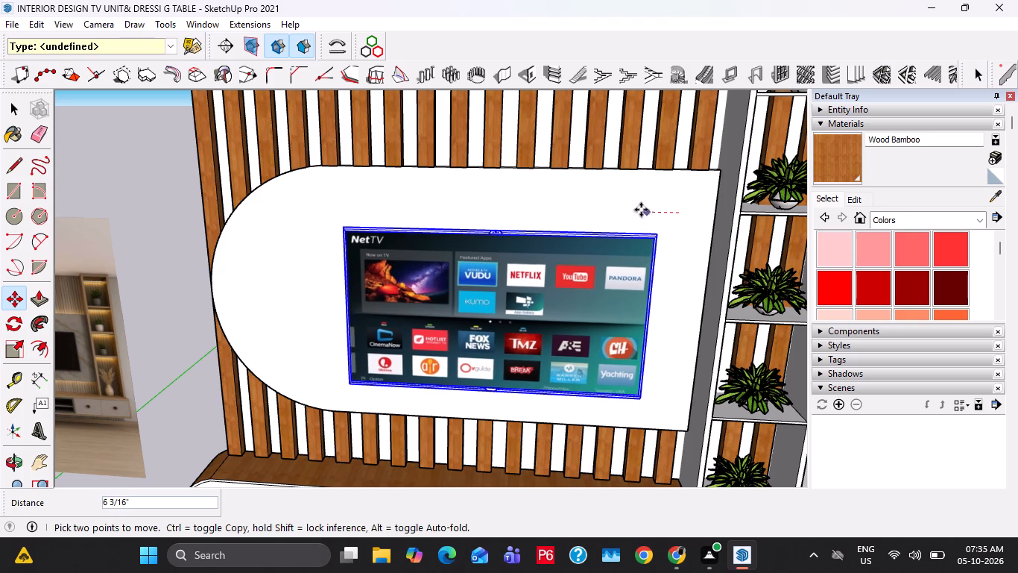
{"action": "left_click", "coordinate": [630, 209]}
Fine-tune the TV's height on the panel by raising it 4" and lowering it 2".
{"action": "left_click", "coordinate": [666, 316]}
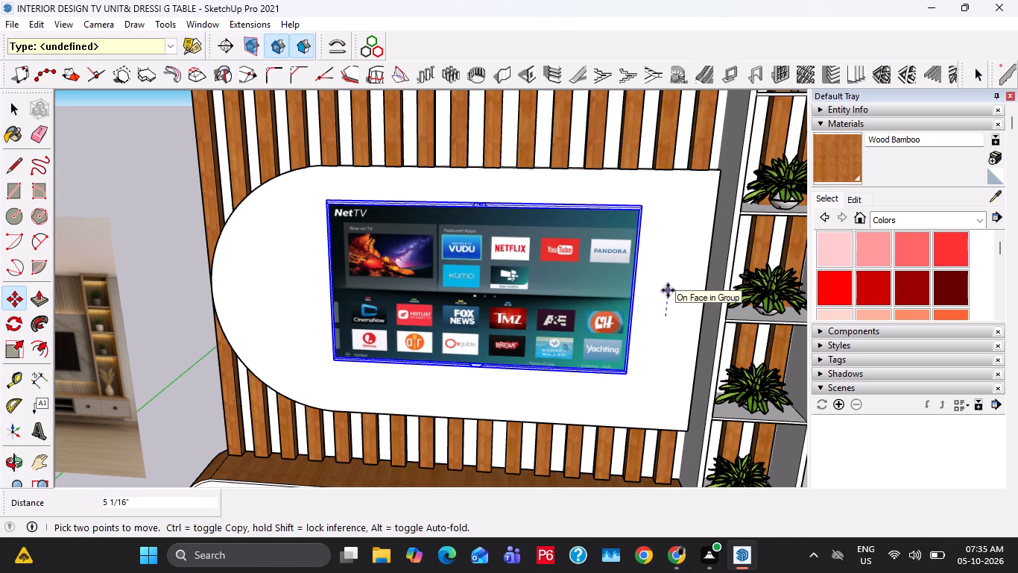
{"action": "type", "text": "4\""}
{"action": "key", "text": "Return"}
{"action": "key", "text": "space"}
{"action": "scroll", "coordinate": [607, 281], "scroll_direction": "down", "scroll_amount": 7}
{"action": "middle_click_drag", "start_coordinate": [619, 329], "coordinate": [620, 253]}
{"action": "key", "text": "m"}
{"action": "left_click", "coordinate": [656, 279]}
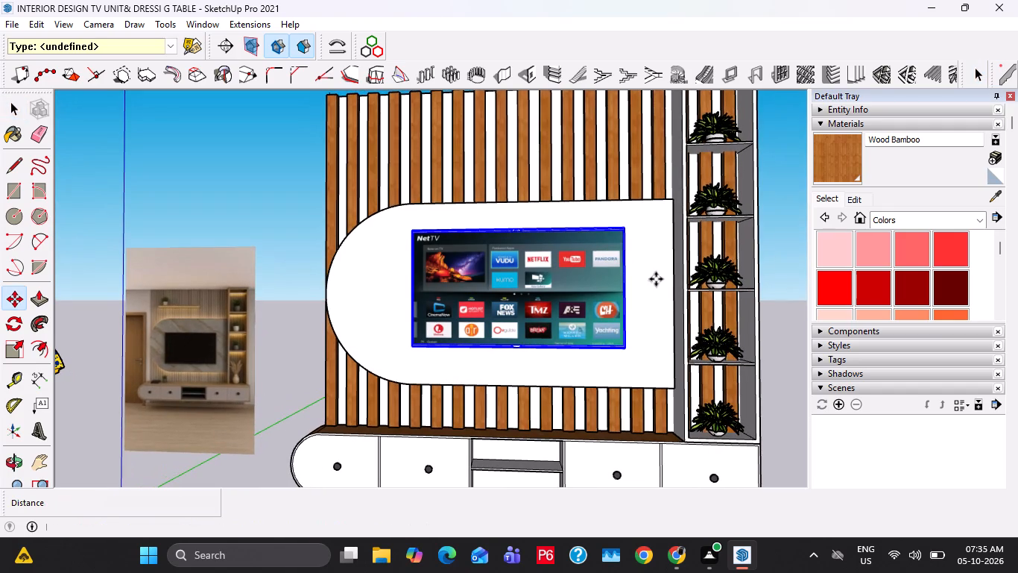
{"action": "type", "text": "2\""}
{"action": "key", "text": "Return"}
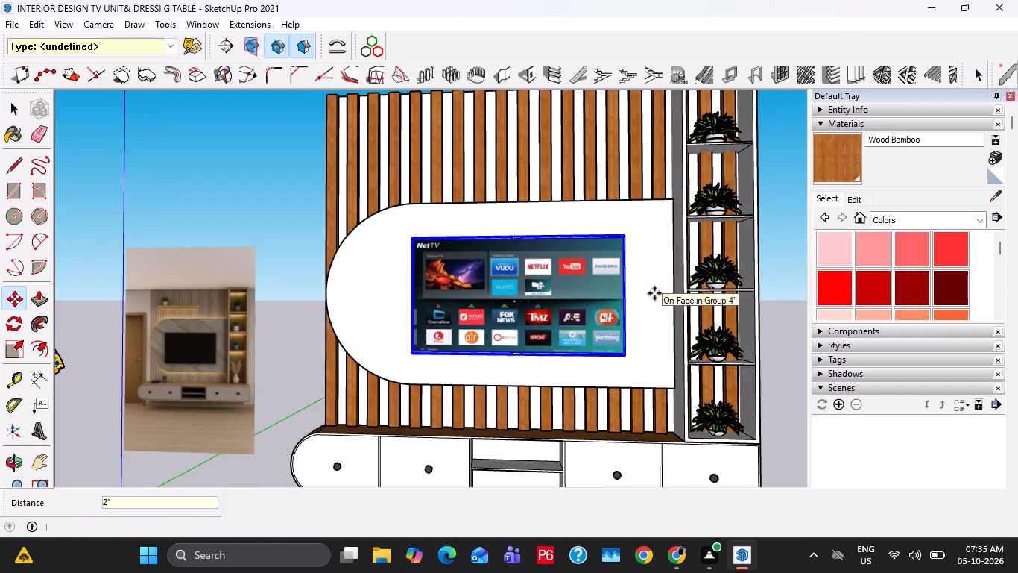
{"action": "key", "text": "space"}
{"action": "left_click", "coordinate": [289, 263]}
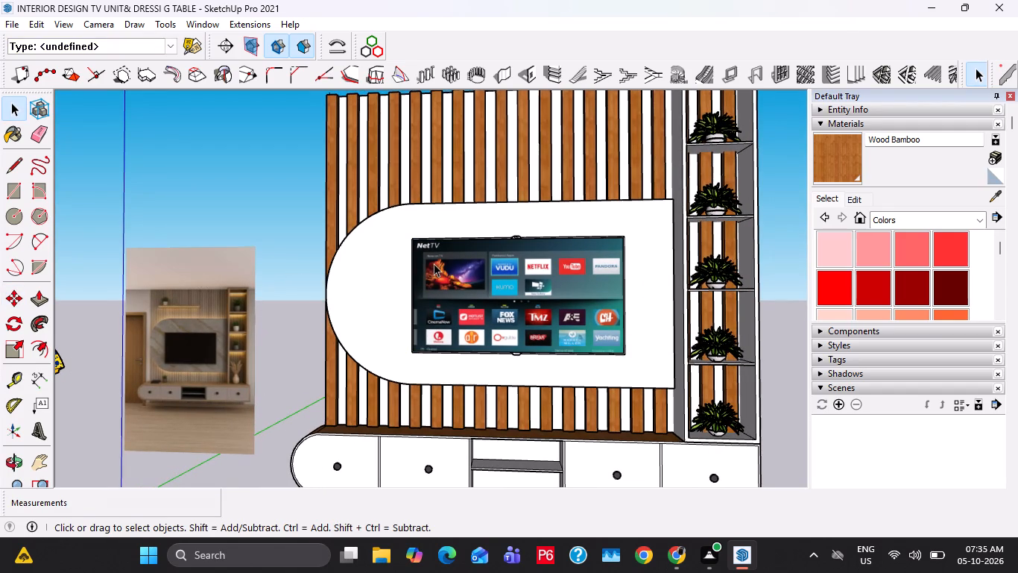
Place two horizontal guides 1" apart across the slats, a short distance below their top ends.
{"action": "middle_click_drag", "start_coordinate": [434, 263], "coordinate": [464, 294]}
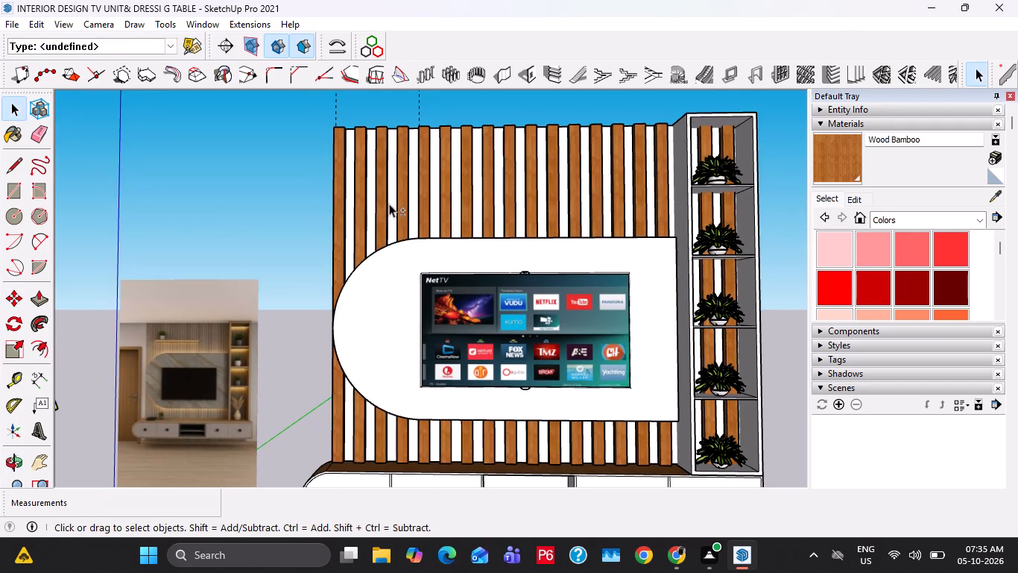
{"action": "scroll", "coordinate": [361, 131], "scroll_direction": "up", "scroll_amount": 8}
{"action": "key", "text": "t"}
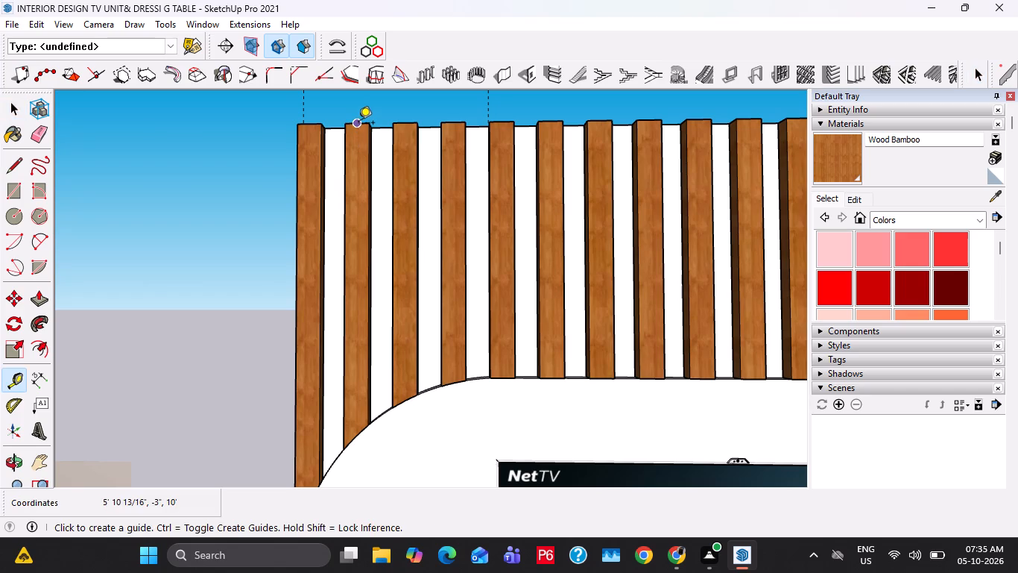
{"action": "left_click", "coordinate": [358, 124]}
{"action": "left_click", "coordinate": [358, 177]}
{"action": "left_click", "coordinate": [358, 175]}
{"action": "type", "text": "1\""}
{"action": "key", "text": "Return"}
{"action": "key", "text": "space"}
{"action": "scroll", "coordinate": [365, 200], "scroll_direction": "down", "scroll_amount": 6}
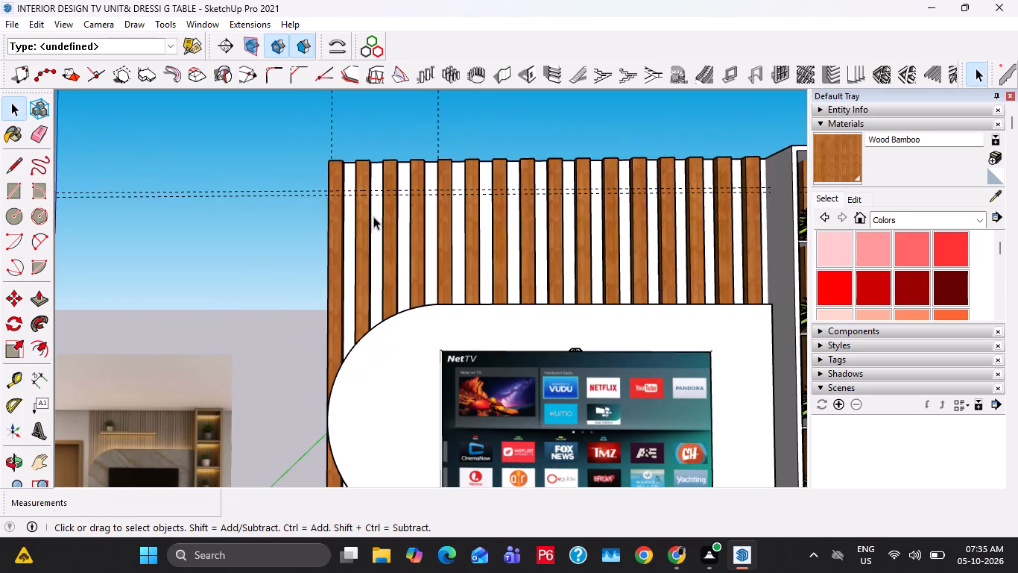
Draw a thin shelf rectangle between the two guides, spanning from the third slat to the seventh.
{"action": "scroll", "coordinate": [355, 190], "scroll_direction": "up", "scroll_amount": 5}
{"action": "key", "text": "r"}
{"action": "left_click", "coordinate": [402, 190]}
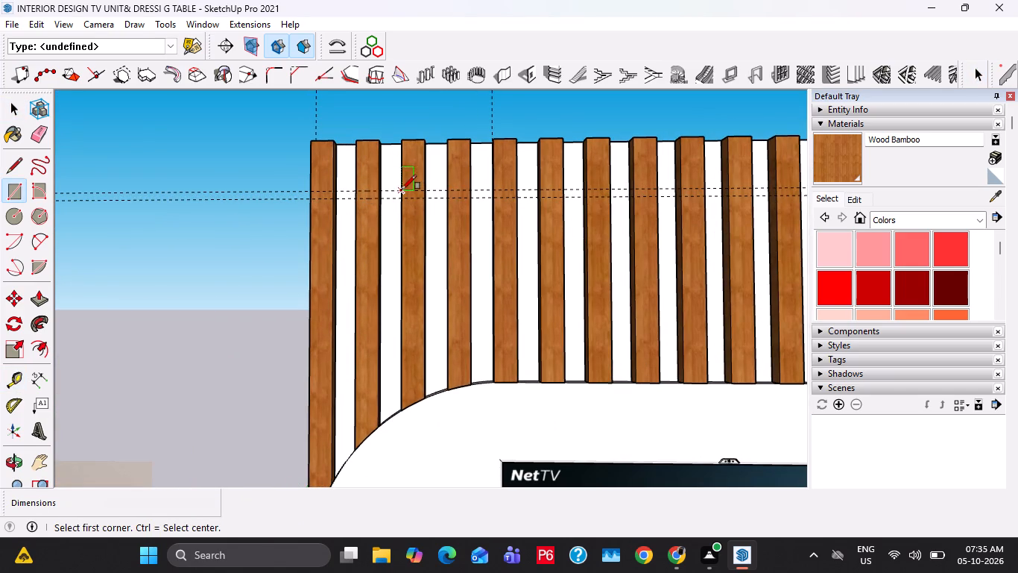
{"action": "left_click", "coordinate": [612, 199]}
{"action": "key", "text": "space"}
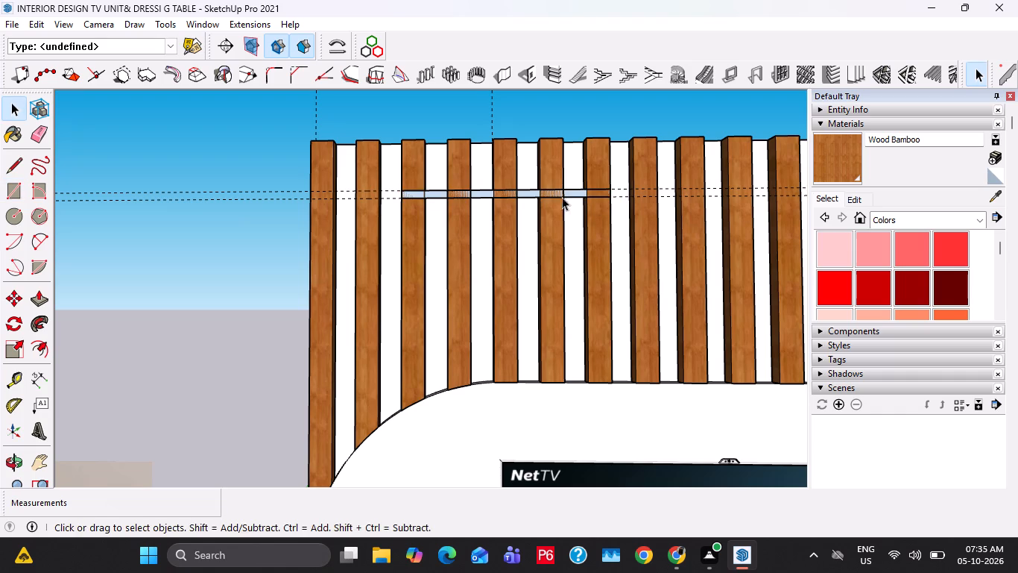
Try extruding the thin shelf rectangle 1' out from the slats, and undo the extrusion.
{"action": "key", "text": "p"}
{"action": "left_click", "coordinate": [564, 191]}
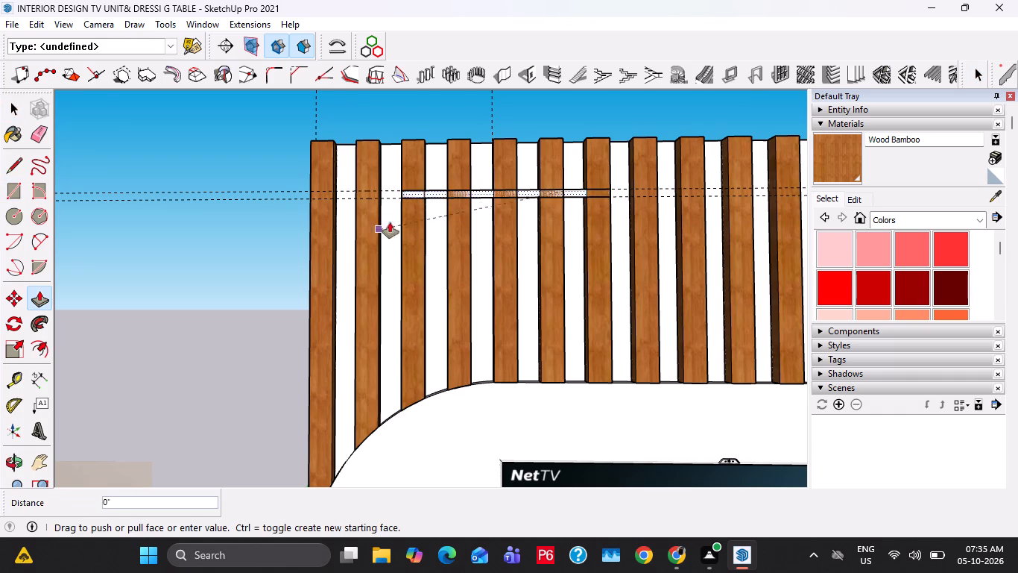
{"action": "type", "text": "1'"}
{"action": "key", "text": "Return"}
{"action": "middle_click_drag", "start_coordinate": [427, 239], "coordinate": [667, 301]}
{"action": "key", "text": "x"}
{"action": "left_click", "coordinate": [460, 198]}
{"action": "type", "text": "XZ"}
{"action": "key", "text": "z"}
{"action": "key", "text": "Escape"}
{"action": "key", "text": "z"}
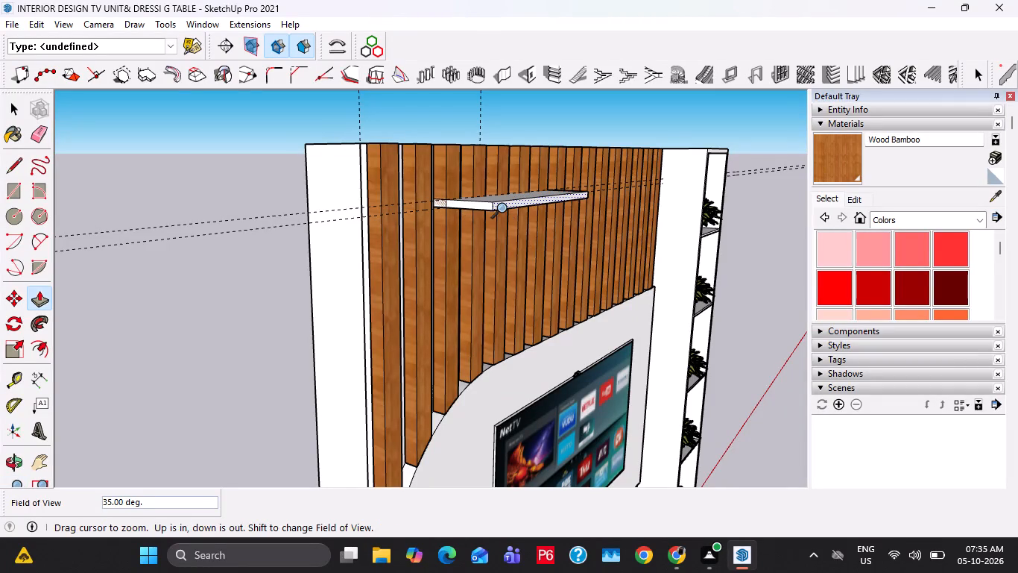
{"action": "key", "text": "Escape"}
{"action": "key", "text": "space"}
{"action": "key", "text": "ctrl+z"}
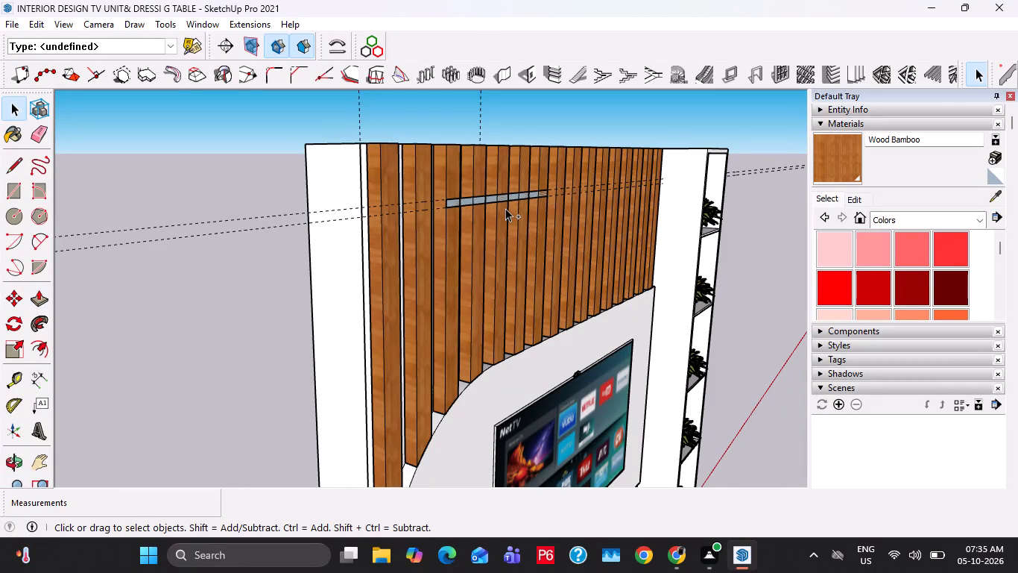
Extrude the thin shelf rectangle 1' outward from the slats with Push/Pull.
{"action": "key", "text": "o"}
{"action": "key", "text": "p"}
{"action": "left_click", "coordinate": [484, 197]}
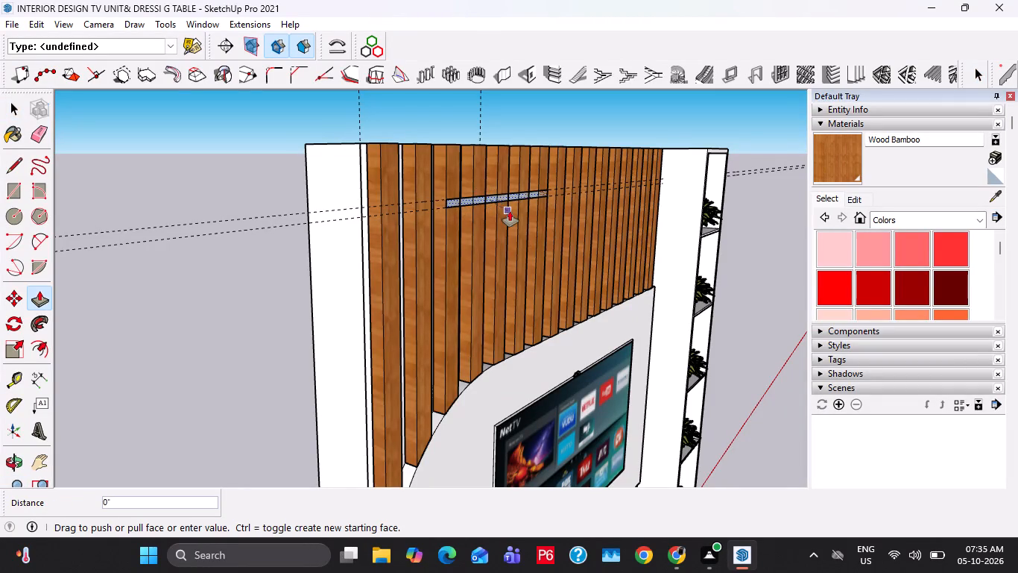
{"action": "middle_click_drag", "start_coordinate": [774, 201], "coordinate": [791, 218]}
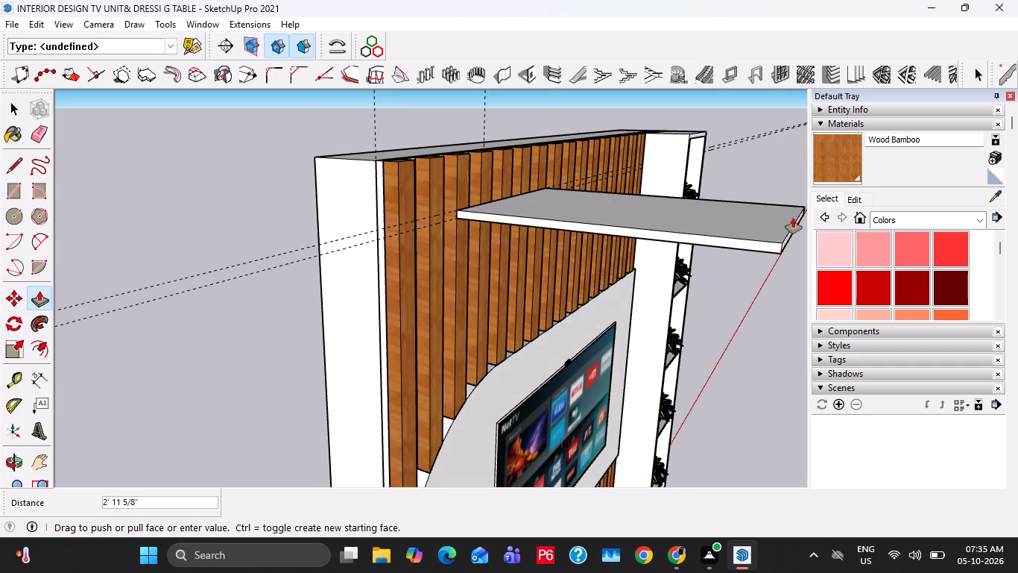
{"action": "key", "text": "1"}
{"action": "key", "text": "apostrophe"}
{"action": "key", "text": "Return"}
{"action": "key", "text": "space"}
Push the floating shelf's front face back 6" toward the slats to reduce its depth.
{"action": "middle_click_drag", "start_coordinate": [576, 260], "coordinate": [271, 331]}
{"action": "scroll", "coordinate": [240, 273], "scroll_direction": "up", "scroll_amount": 5}
{"action": "key", "text": "p"}
{"action": "left_click", "coordinate": [235, 281]}
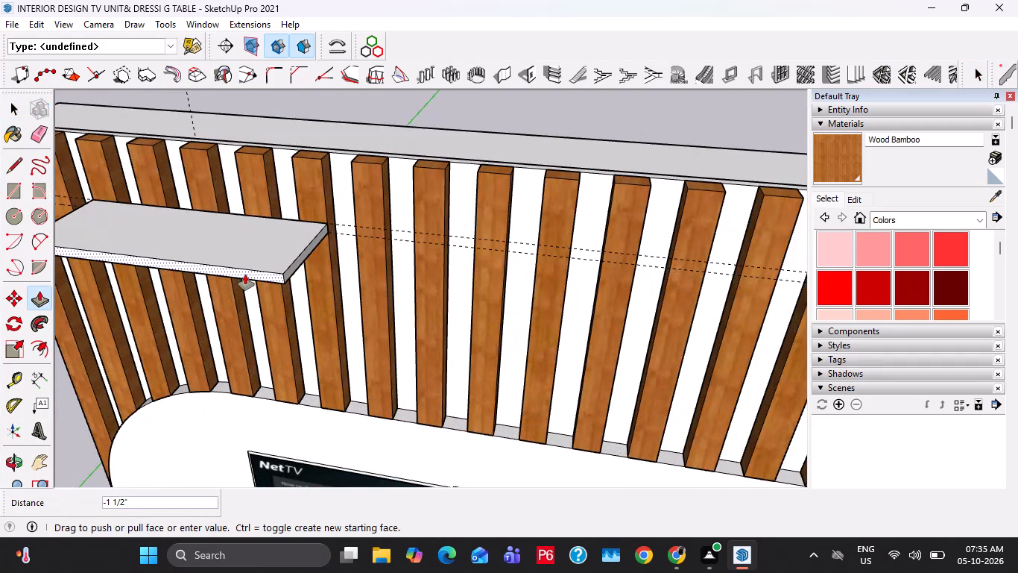
{"action": "type", "text": "6\""}
{"action": "key", "text": "Return"}
{"action": "key", "text": "space"}
Group all the geometry of the floating shelf.
{"action": "triple_click", "coordinate": [295, 250]}
{"action": "left_click", "coordinate": [295, 250]}
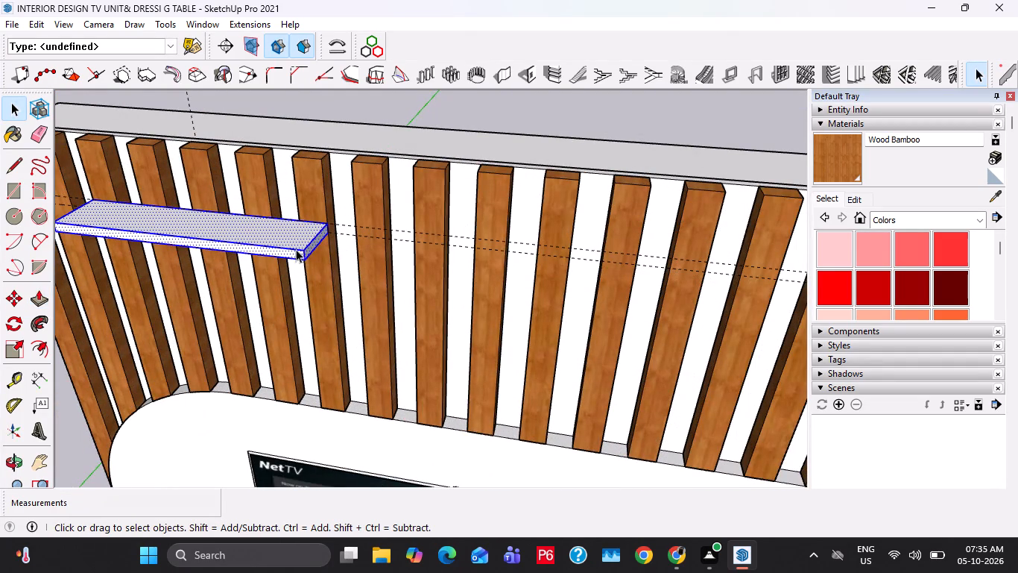
{"action": "right_click", "coordinate": [296, 249]}
{"action": "left_click", "coordinate": [375, 375]}
Delete all the guides in the model.
{"action": "scroll", "coordinate": [557, 213], "scroll_direction": "down", "scroll_amount": 9}
{"action": "middle_click_drag", "start_coordinate": [277, 358], "coordinate": [278, 306]}
{"action": "left_click", "coordinate": [35, 28]}
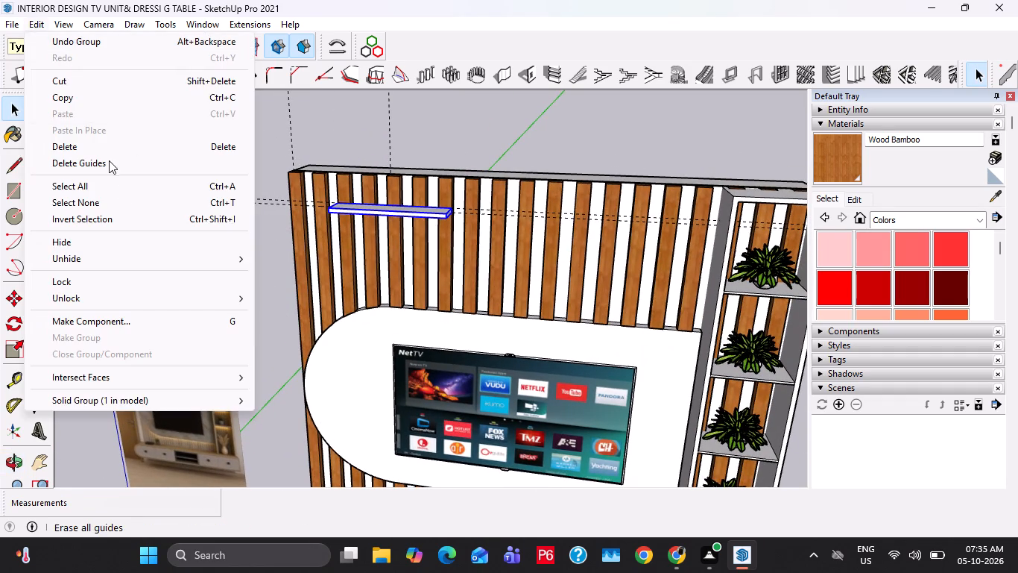
{"action": "left_click", "coordinate": [109, 159]}
Switch the material library to the Tile collection.
{"action": "middle_click_drag", "start_coordinate": [211, 296], "coordinate": [202, 234]}
{"action": "scroll", "coordinate": [218, 230], "scroll_direction": "down", "scroll_amount": 5}
{"action": "middle_click_drag", "start_coordinate": [405, 310], "coordinate": [439, 297]}
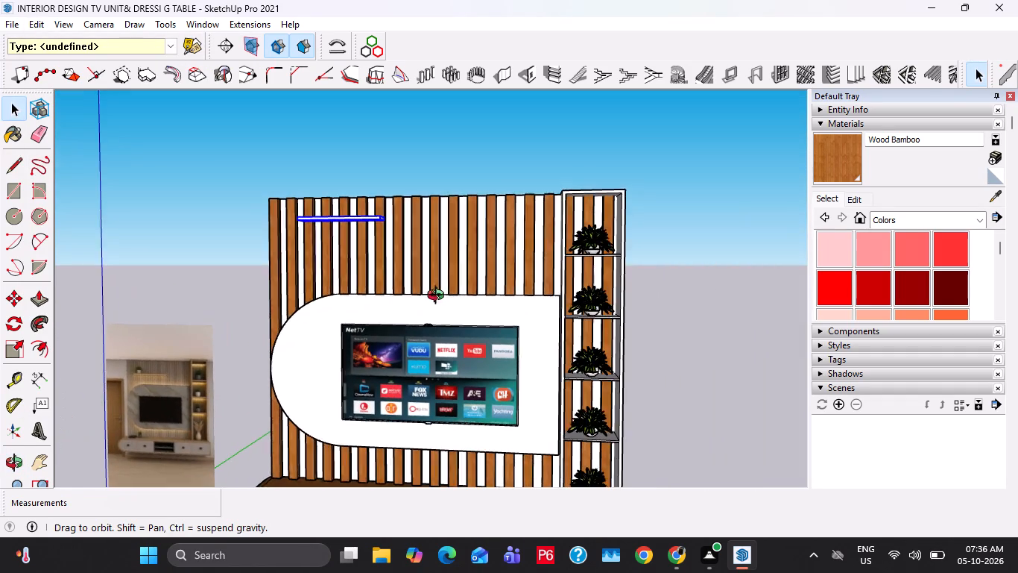
{"action": "middle_click_drag", "start_coordinate": [439, 297], "coordinate": [445, 249]}
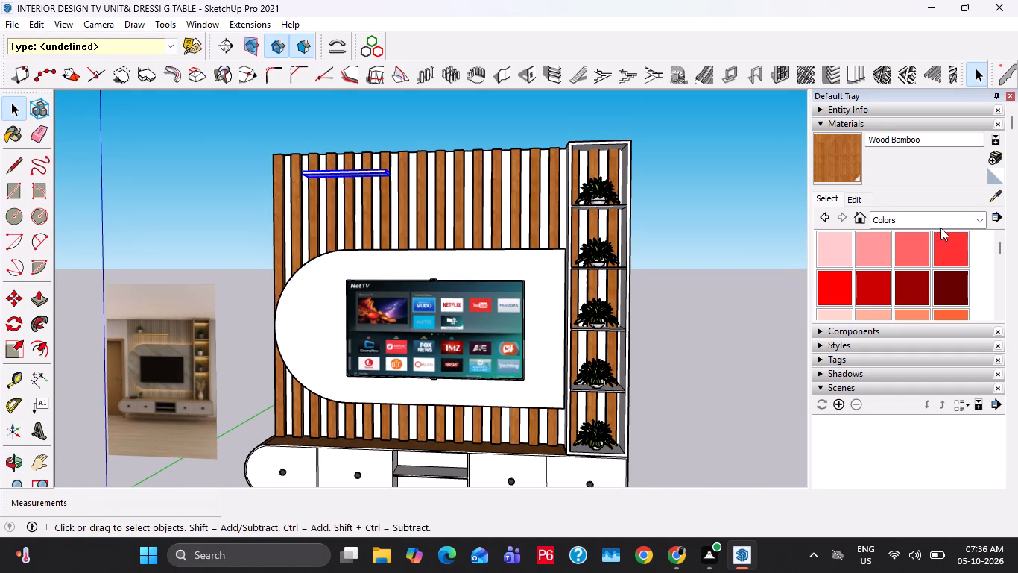
{"action": "left_click", "coordinate": [926, 225]}
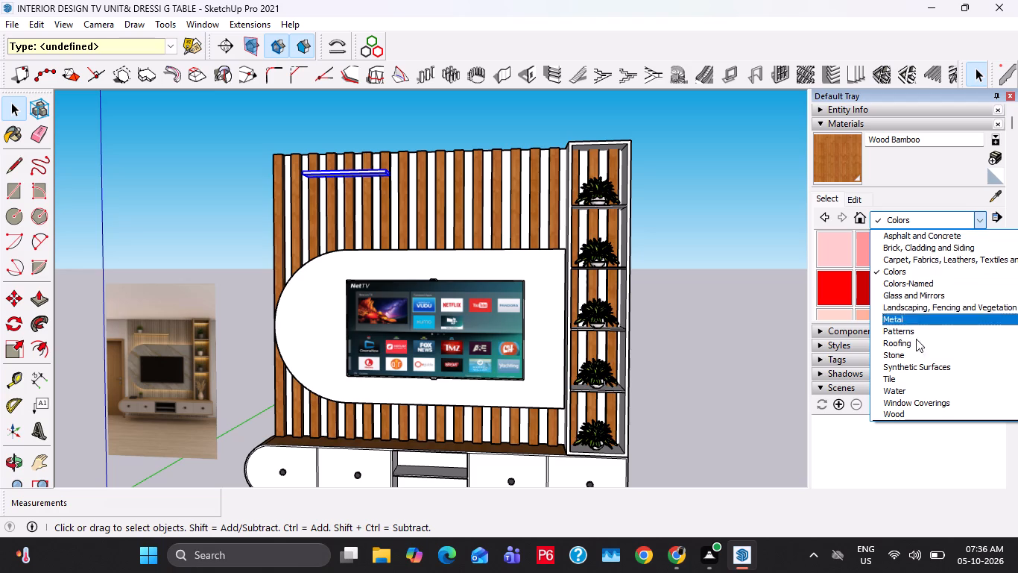
{"action": "left_click", "coordinate": [908, 385]}
{"action": "left_click", "coordinate": [940, 222]}
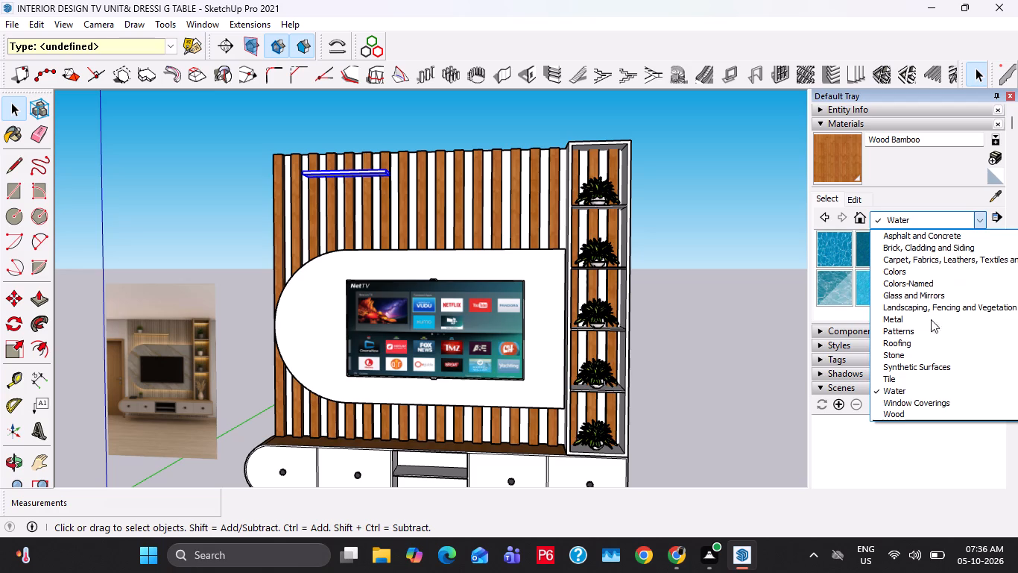
{"action": "left_click", "coordinate": [903, 376]}
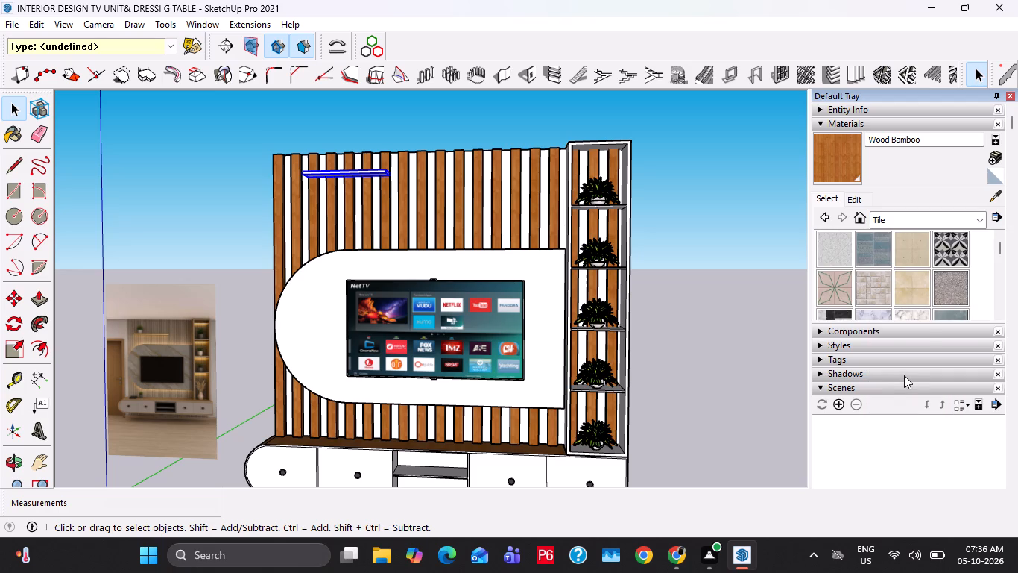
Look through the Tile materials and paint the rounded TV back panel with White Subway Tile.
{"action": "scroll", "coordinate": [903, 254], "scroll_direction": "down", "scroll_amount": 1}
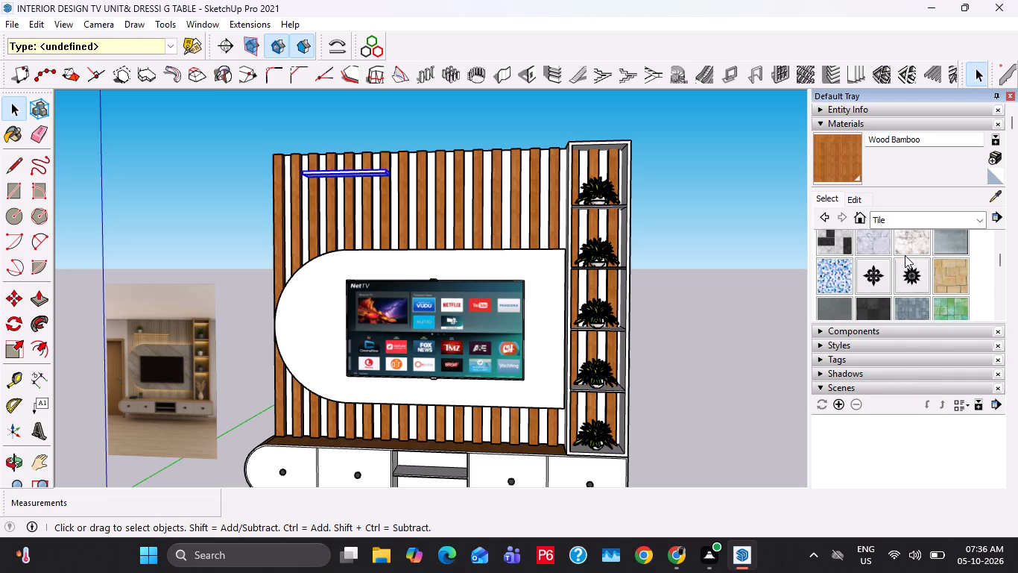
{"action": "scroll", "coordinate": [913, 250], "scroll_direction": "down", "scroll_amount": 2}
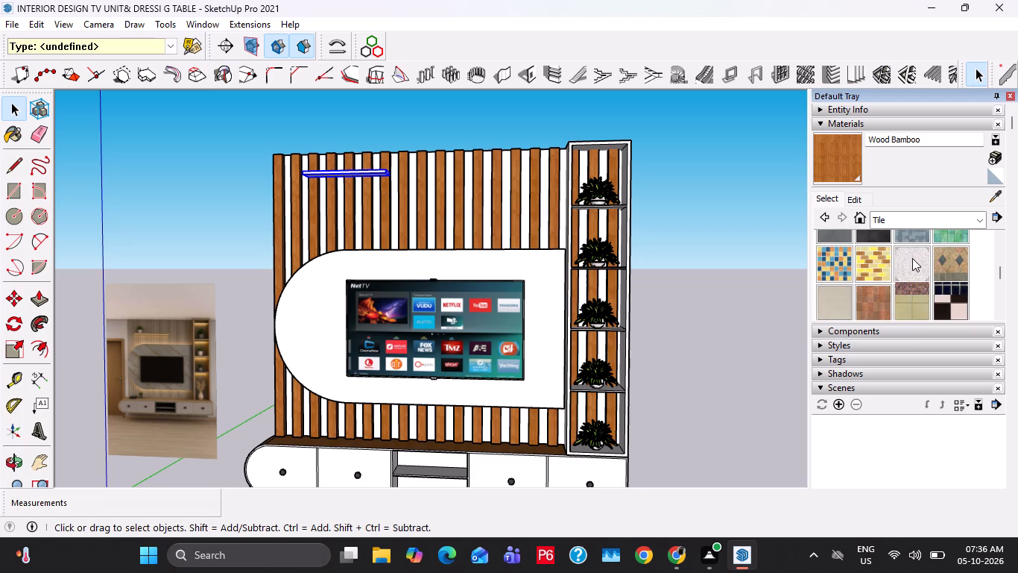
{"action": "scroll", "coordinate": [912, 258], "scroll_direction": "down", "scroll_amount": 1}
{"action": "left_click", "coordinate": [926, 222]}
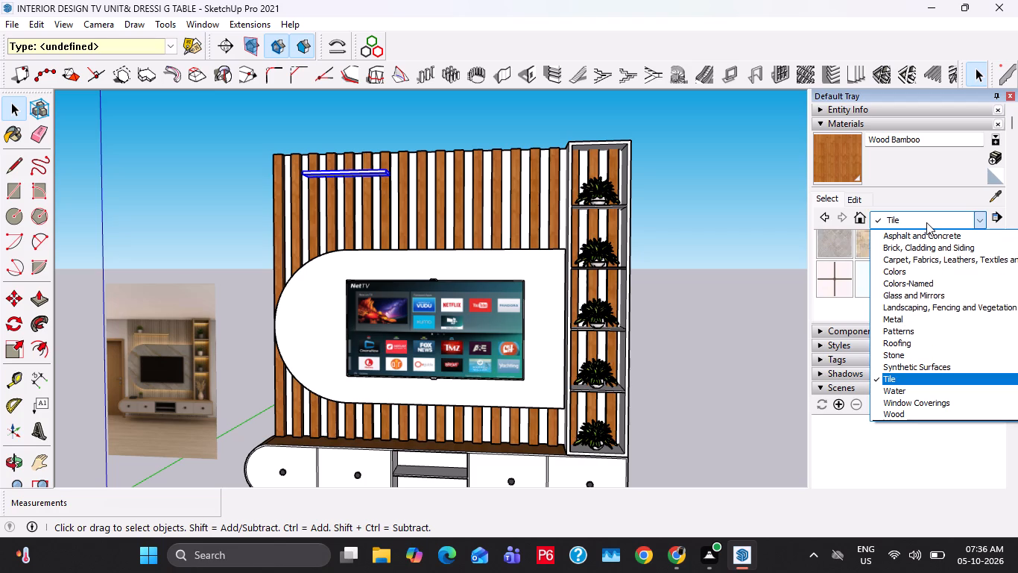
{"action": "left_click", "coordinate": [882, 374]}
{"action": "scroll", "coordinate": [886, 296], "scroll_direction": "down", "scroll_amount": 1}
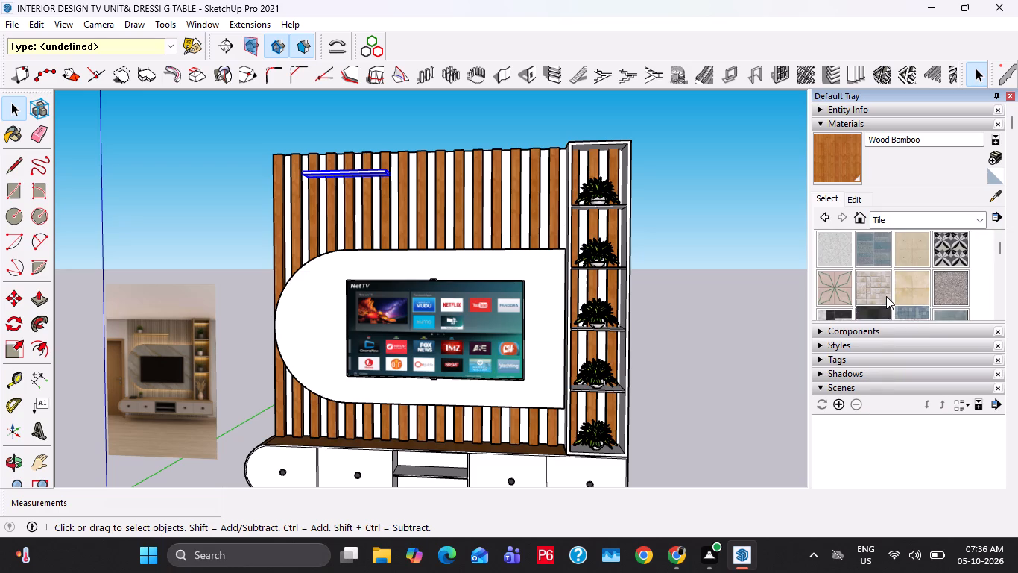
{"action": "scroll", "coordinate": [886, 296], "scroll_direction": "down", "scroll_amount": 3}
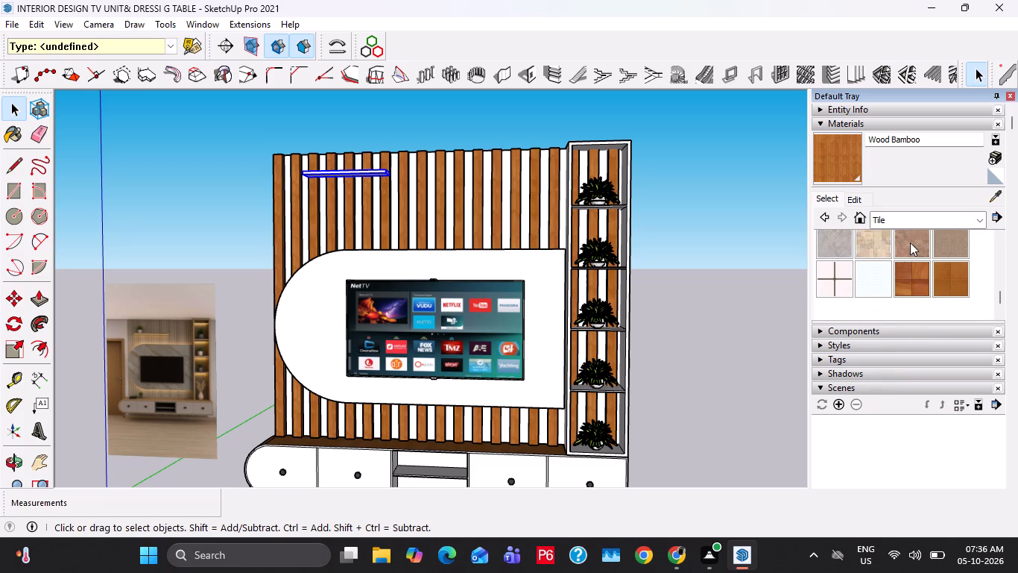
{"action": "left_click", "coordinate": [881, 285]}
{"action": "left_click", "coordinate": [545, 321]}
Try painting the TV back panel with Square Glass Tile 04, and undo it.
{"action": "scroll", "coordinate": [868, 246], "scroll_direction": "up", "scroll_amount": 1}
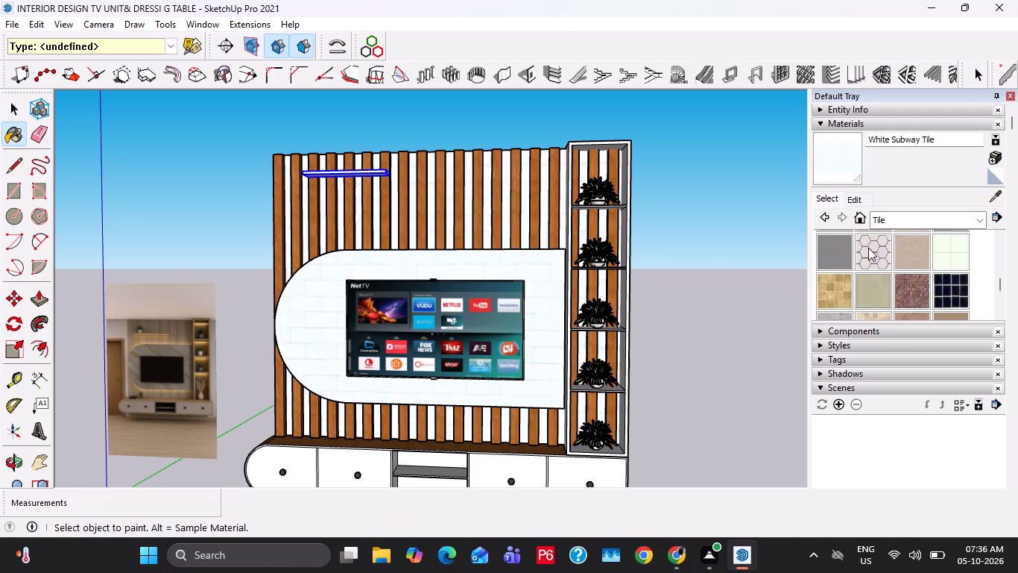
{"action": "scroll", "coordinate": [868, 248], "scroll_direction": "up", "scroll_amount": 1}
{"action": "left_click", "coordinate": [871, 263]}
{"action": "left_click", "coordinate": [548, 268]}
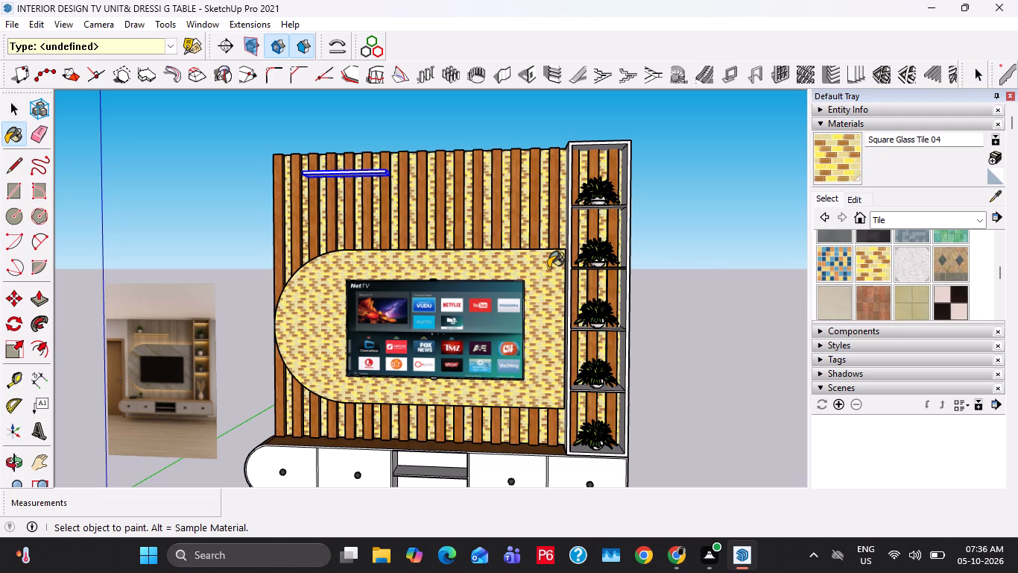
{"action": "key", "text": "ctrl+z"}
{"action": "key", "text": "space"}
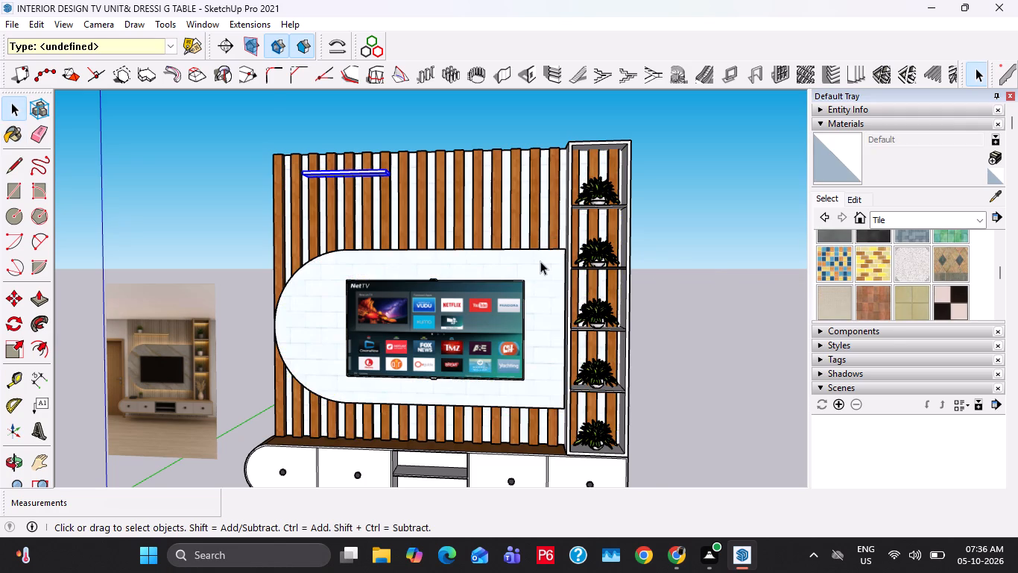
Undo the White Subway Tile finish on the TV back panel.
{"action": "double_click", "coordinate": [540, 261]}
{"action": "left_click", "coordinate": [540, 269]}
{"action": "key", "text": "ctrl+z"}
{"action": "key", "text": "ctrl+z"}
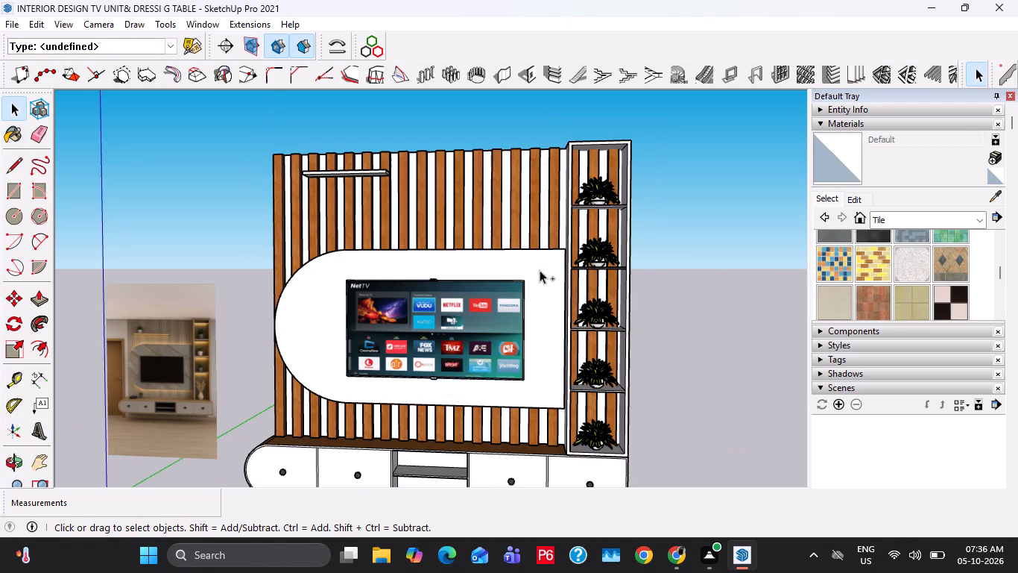
Inside the wall group, paint only the rounded TV back panel's face with Basic Tile, and leave the group.
{"action": "triple_click", "coordinate": [540, 272]}
{"action": "left_click", "coordinate": [553, 288]}
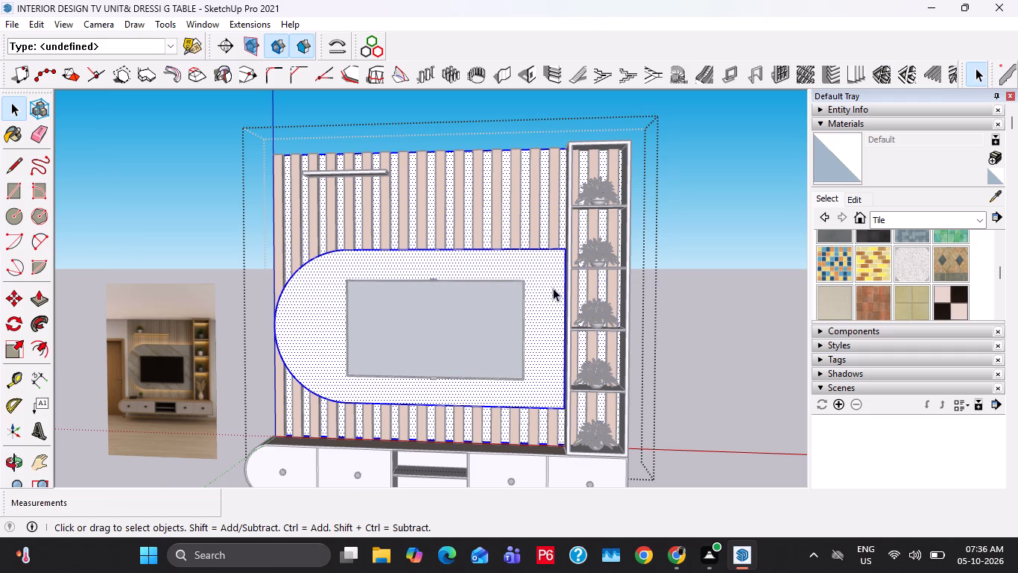
{"action": "scroll", "coordinate": [882, 281], "scroll_direction": "up", "scroll_amount": 2}
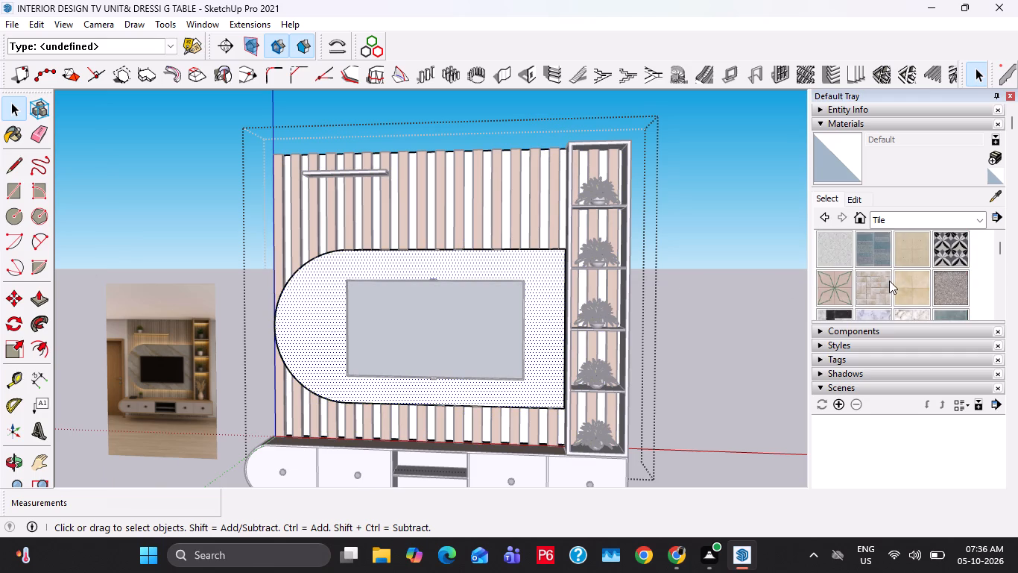
{"action": "scroll", "coordinate": [888, 281], "scroll_direction": "up", "scroll_amount": 1}
{"action": "left_click", "coordinate": [833, 260]}
{"action": "left_click", "coordinate": [526, 276]}
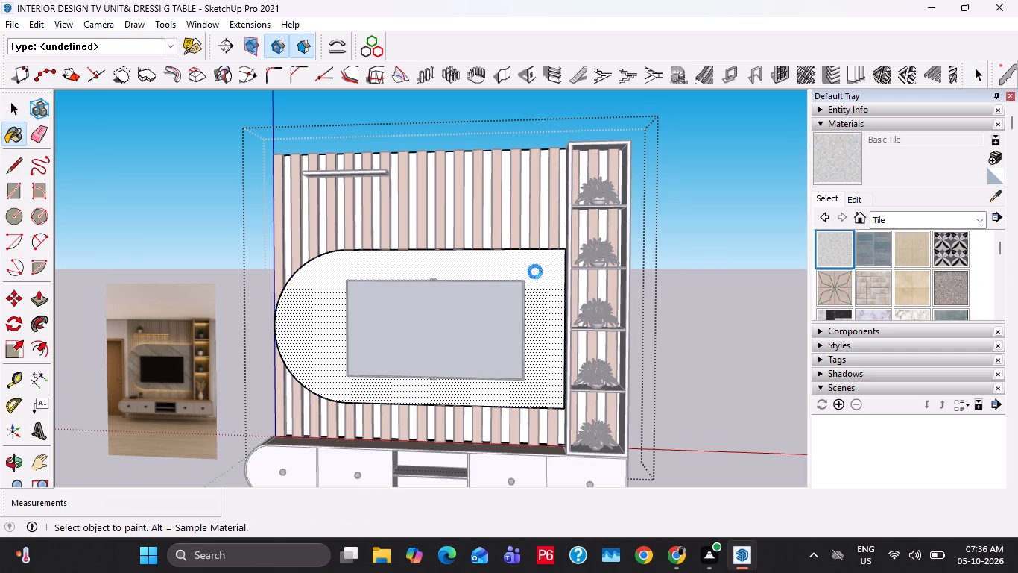
{"action": "scroll", "coordinate": [540, 280], "scroll_direction": "up", "scroll_amount": 3}
{"action": "key", "text": "space"}
{"action": "key", "text": "Escape"}
{"action": "key", "text": "Escape"}
{"action": "key", "text": "Escape"}
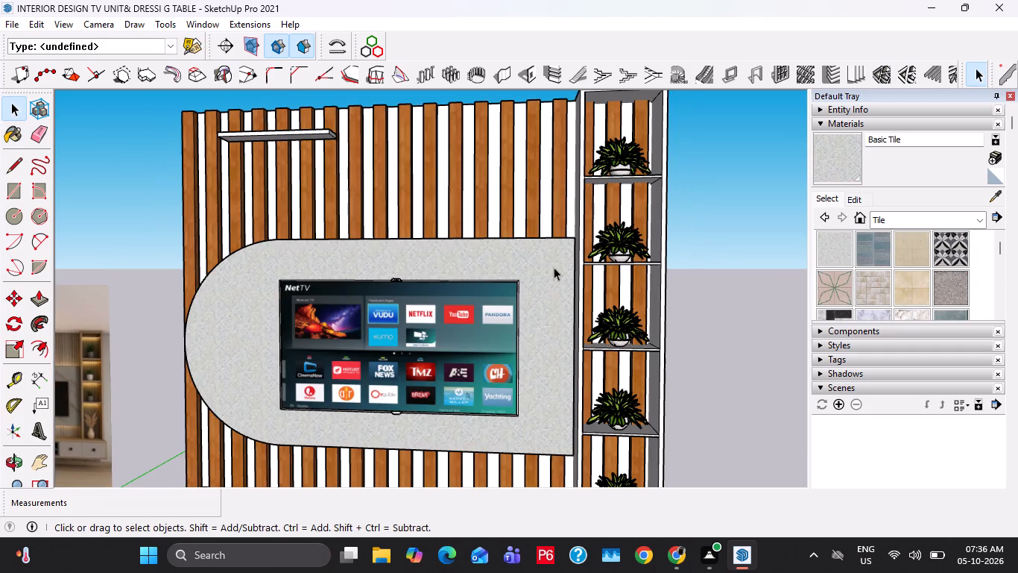
Save the model.
{"action": "scroll", "coordinate": [554, 267], "scroll_direction": "down", "scroll_amount": 11}
{"action": "key", "text": "ctrl+s"}
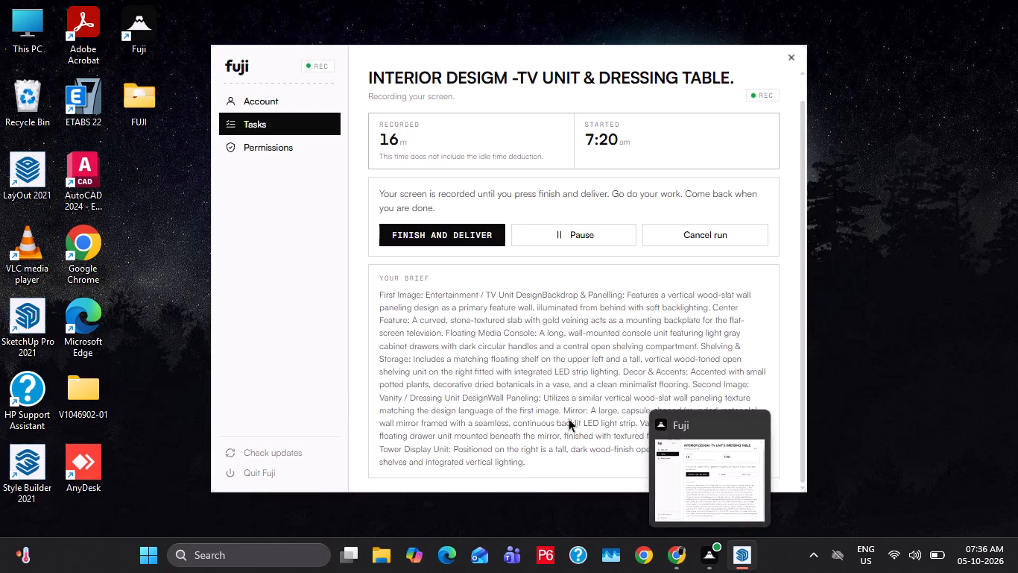
Import the dressing-table reference picture as an image and place it on the blue axis above the TV unit reference image.
{"action": "left_click", "coordinate": [17, 30]}
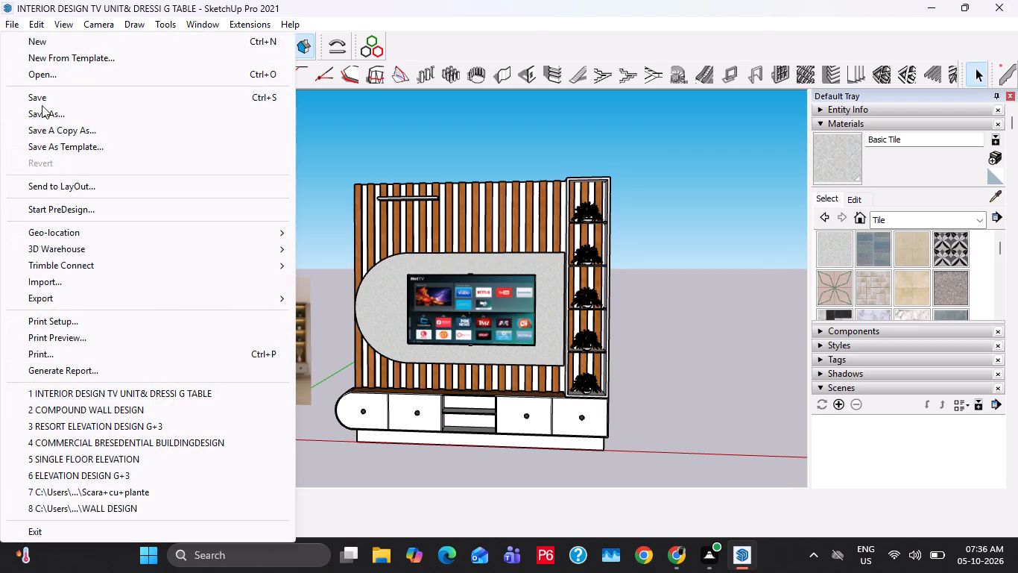
{"action": "left_click", "coordinate": [92, 284]}
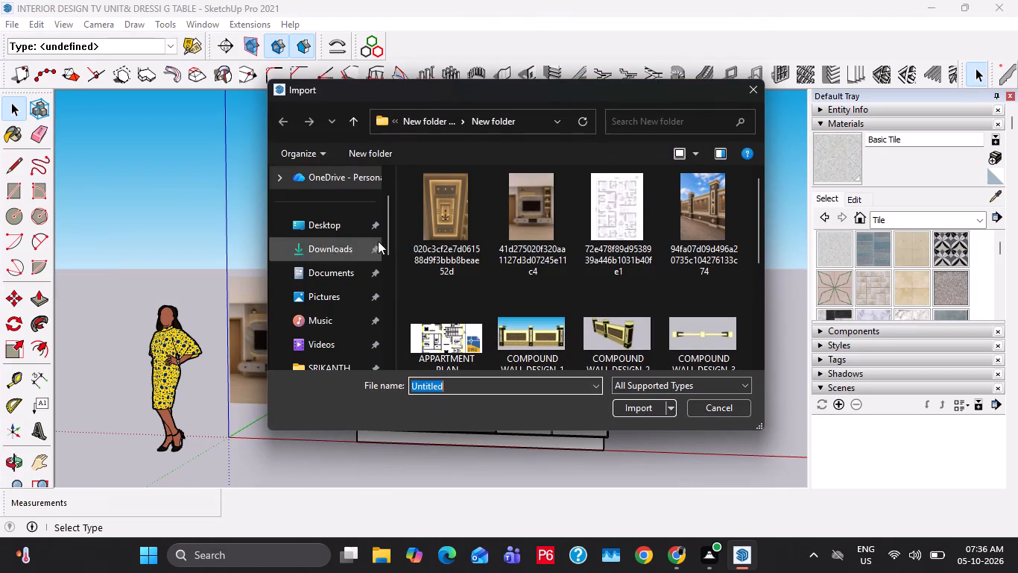
{"action": "scroll", "coordinate": [519, 221], "scroll_direction": "down", "scroll_amount": 2}
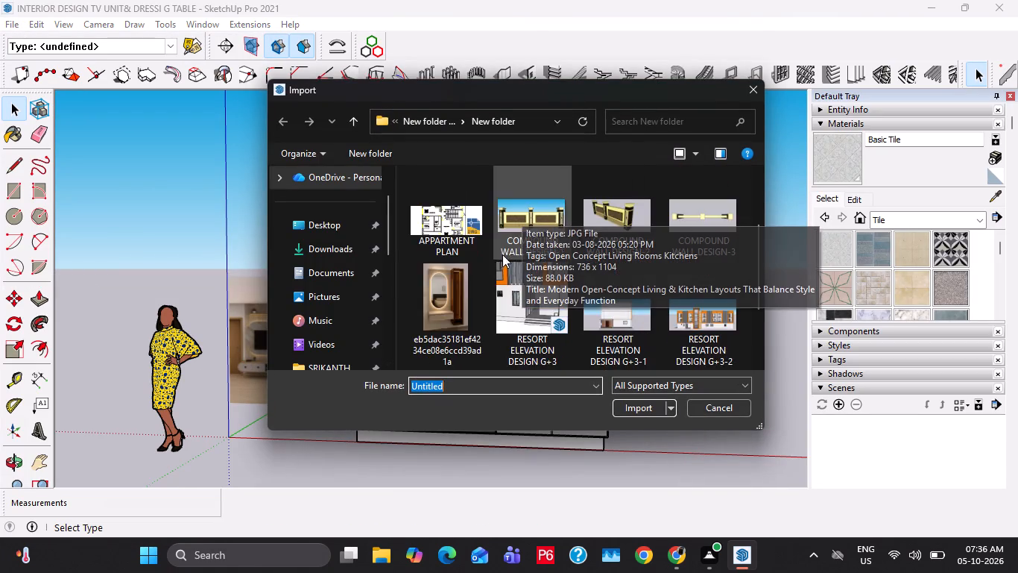
{"action": "scroll", "coordinate": [455, 301], "scroll_direction": "down", "scroll_amount": 1}
{"action": "left_click", "coordinate": [445, 210]}
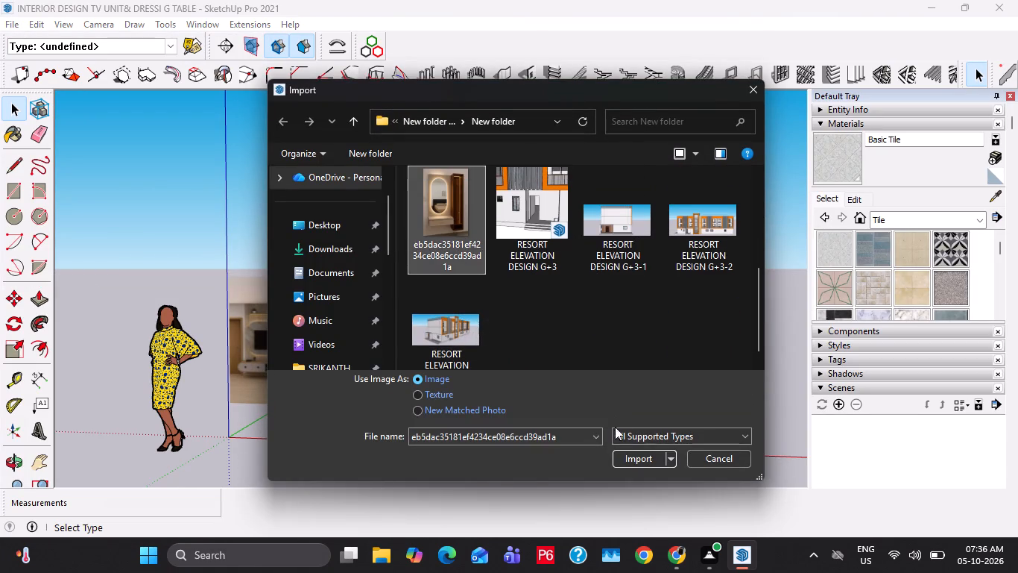
{"action": "left_click", "coordinate": [642, 465]}
{"action": "middle_click_drag", "start_coordinate": [253, 227], "coordinate": [292, 233]}
{"action": "left_click", "coordinate": [210, 219]}
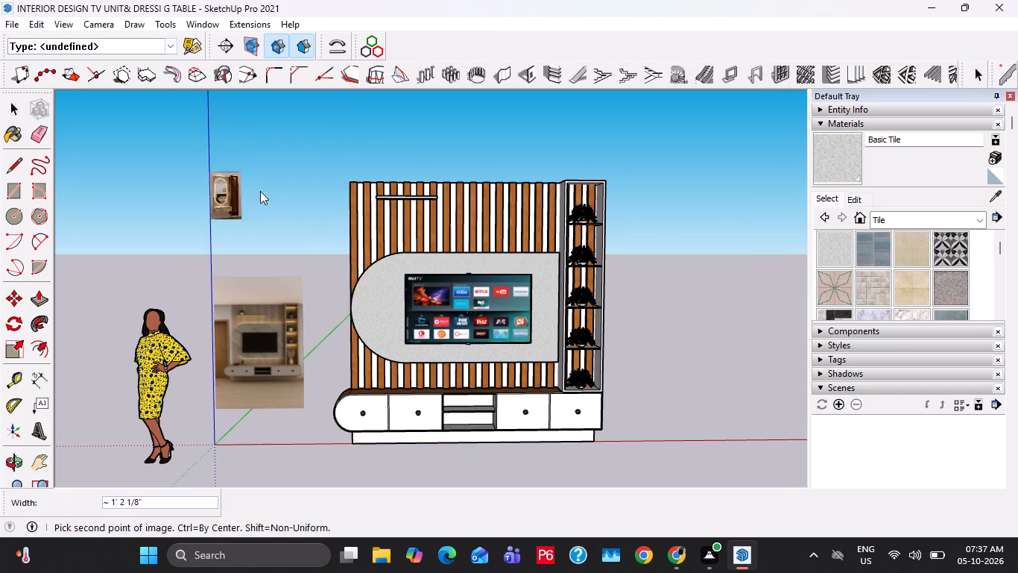
{"action": "left_click", "coordinate": [300, 146]}
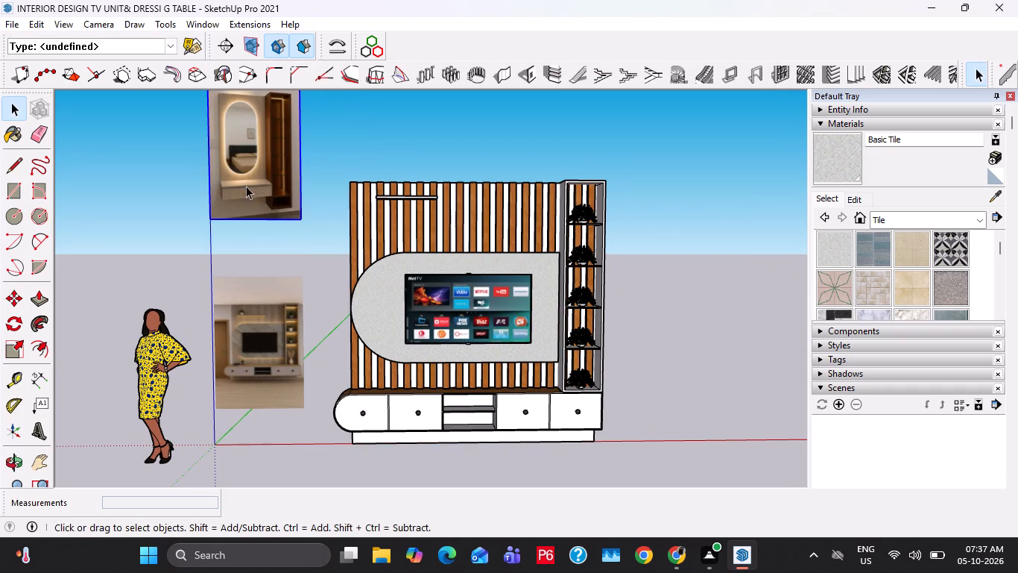
Move the dressing-table image by its lower corner to the bottom corner of the TV unit's base, beside the plant shelves.
{"action": "key", "text": "m"}
{"action": "left_click", "coordinate": [210, 217]}
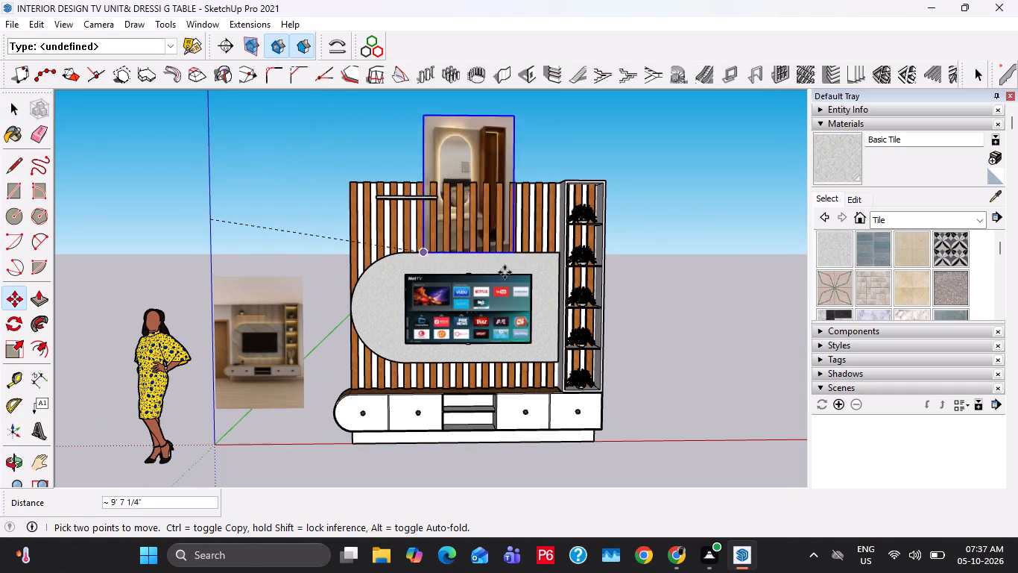
{"action": "middle_click_drag", "start_coordinate": [532, 287], "coordinate": [250, 272], "text": "shift"}
{"action": "scroll", "coordinate": [341, 335], "scroll_direction": "up", "scroll_amount": 8}
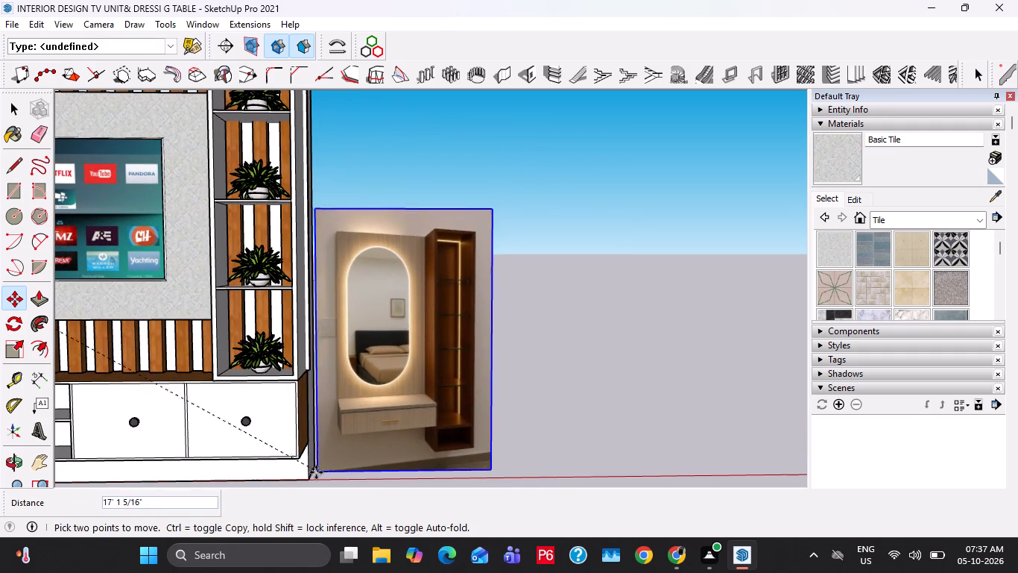
{"action": "left_click", "coordinate": [307, 480]}
{"action": "key", "text": "space"}
Place a guide parallel to the green axis through the dressing-table image's outer bottom corner.
{"action": "middle_click_drag", "start_coordinate": [450, 405], "coordinate": [420, 494]}
{"action": "scroll", "coordinate": [421, 354], "scroll_direction": "down", "scroll_amount": 5}
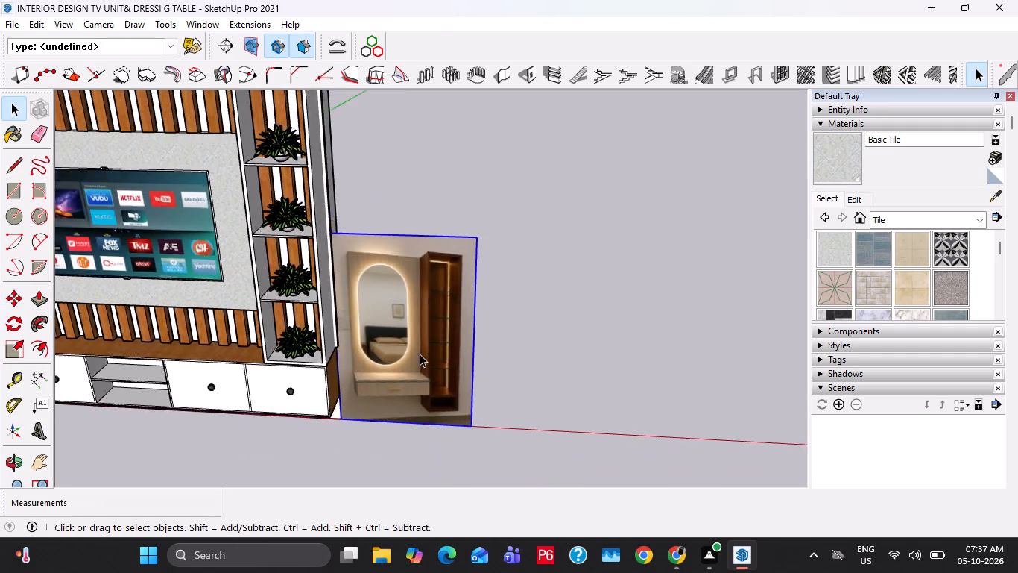
{"action": "scroll", "coordinate": [420, 354], "scroll_direction": "down", "scroll_amount": 7}
{"action": "middle_click_drag", "start_coordinate": [469, 294], "coordinate": [474, 388]}
{"action": "key", "text": "t"}
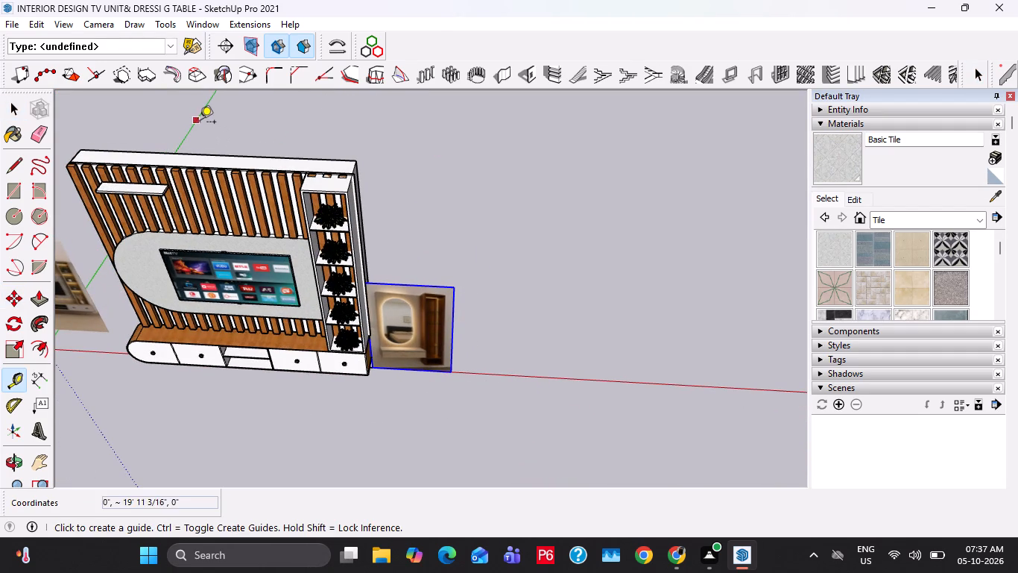
{"action": "double_click", "coordinate": [200, 122]}
{"action": "left_click", "coordinate": [186, 131]}
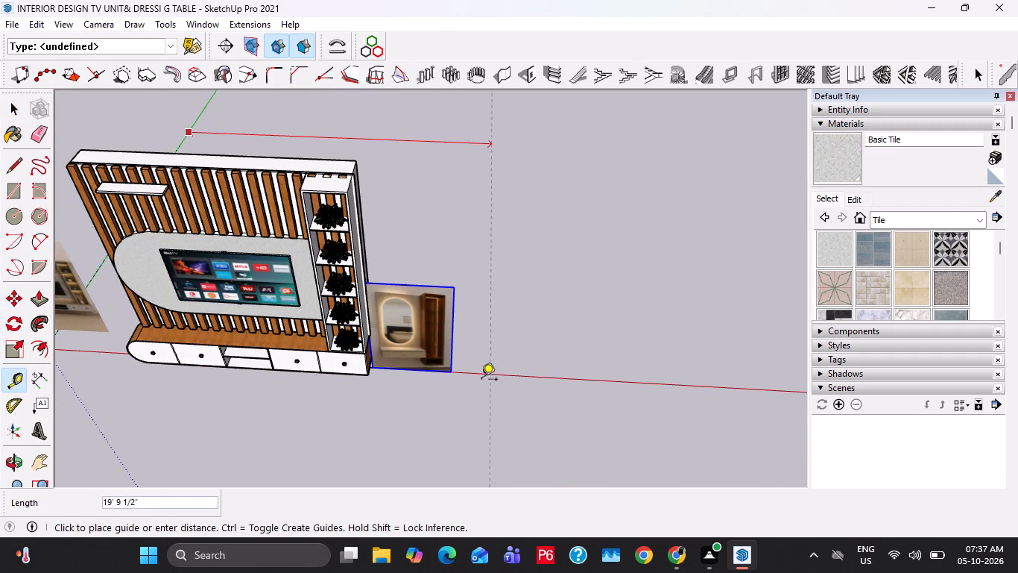
{"action": "left_click", "coordinate": [453, 372]}
Place a guide 4' farther along the red axis from the guide at the dressing-table image's outer corner.
{"action": "middle_click_drag", "start_coordinate": [487, 381], "coordinate": [475, 281]}
{"action": "scroll", "coordinate": [476, 279], "scroll_direction": "down", "scroll_amount": 1}
{"action": "scroll", "coordinate": [483, 382], "scroll_direction": "up", "scroll_amount": 3}
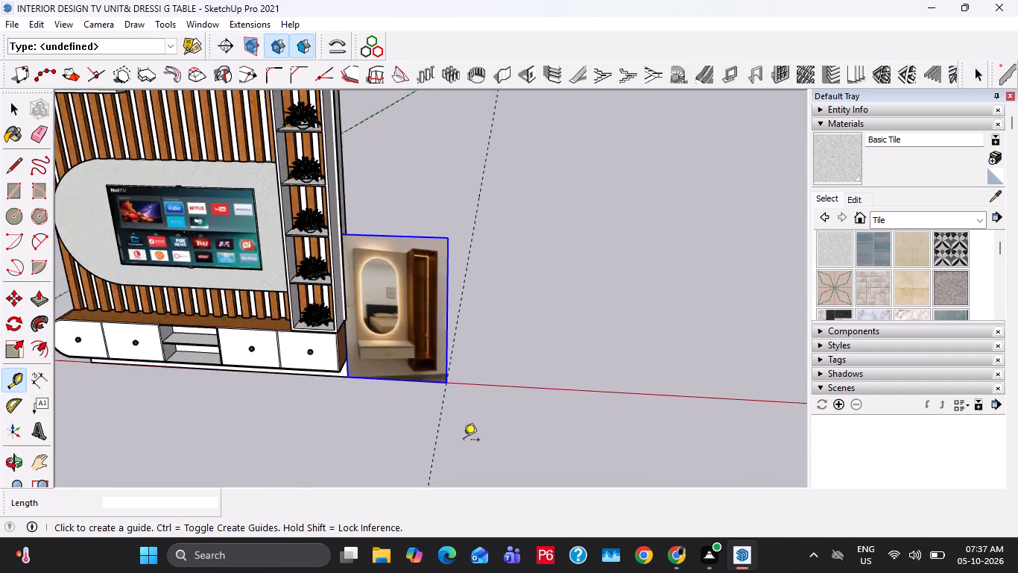
{"action": "scroll", "coordinate": [464, 441], "scroll_direction": "up", "scroll_amount": 7}
{"action": "left_click", "coordinate": [457, 305]}
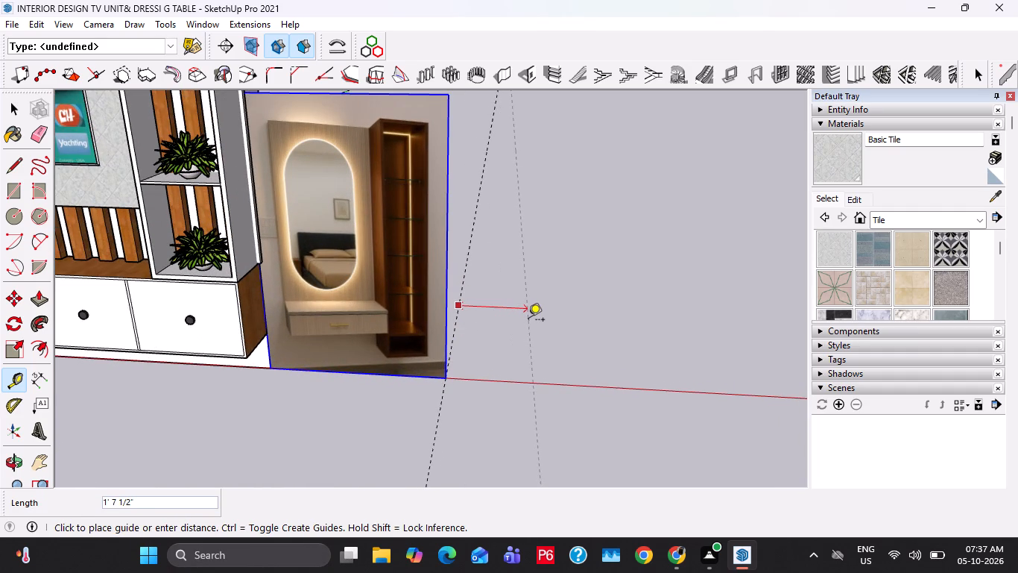
{"action": "key", "text": "2"}
{"action": "key", "text": "BackSpace"}
{"action": "type", "text": "4'"}
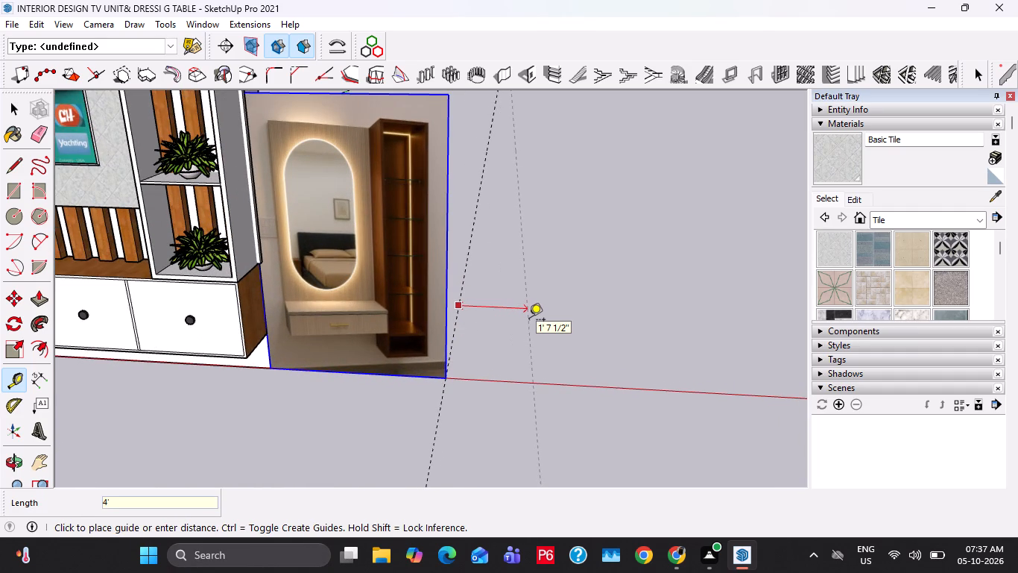
{"action": "key", "text": "Return"}
{"action": "key", "text": "space"}
Place a guide parallel to the red axis, offset 9" behind it along the green direction.
{"action": "key", "text": "5"}
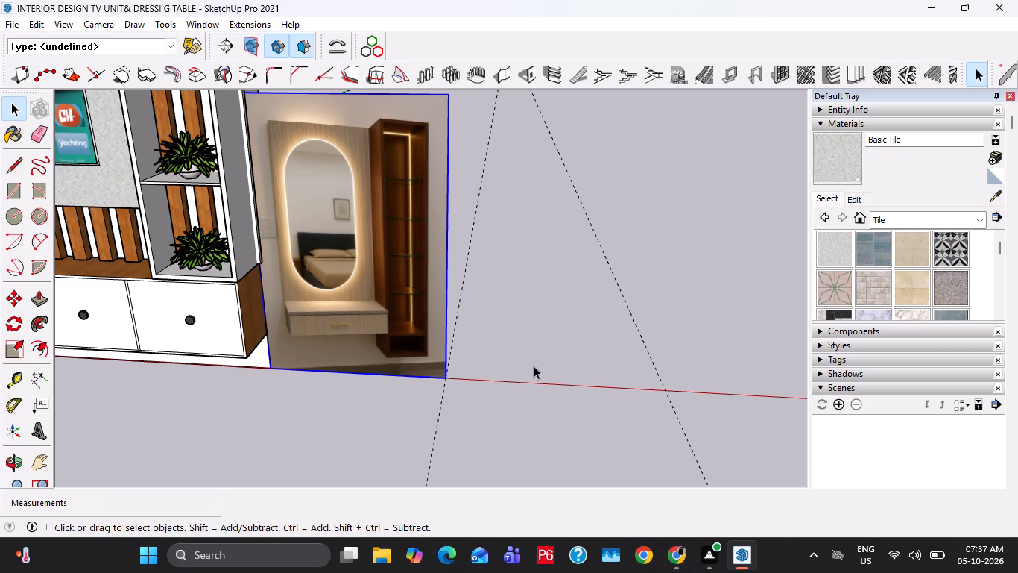
{"action": "key", "text": "t"}
{"action": "left_click_drag", "start_coordinate": [535, 386], "coordinate": [535, 378]}
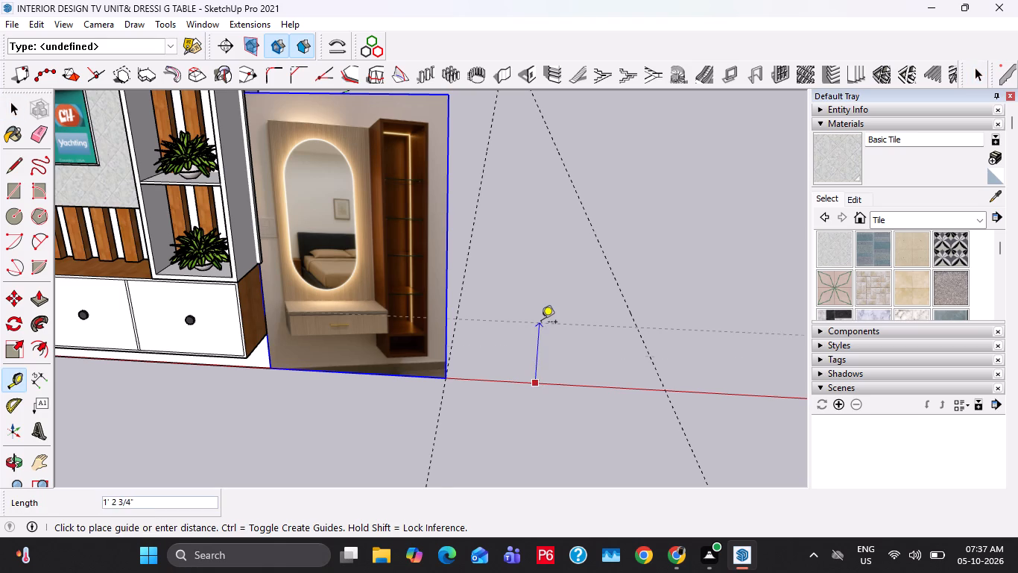
{"action": "type", "text": "9\""}
{"action": "key", "text": "Return"}
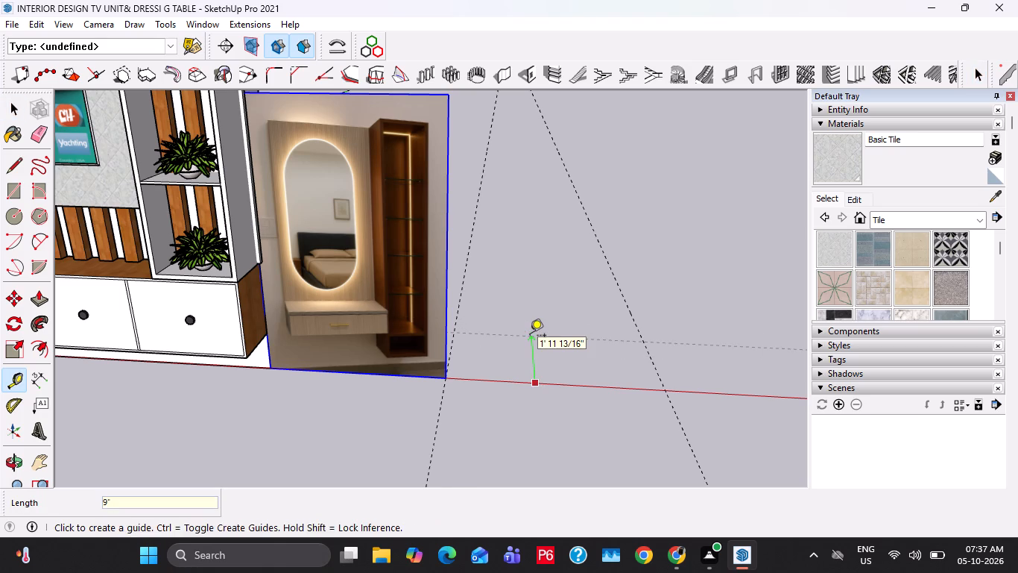
{"action": "key", "text": "space"}
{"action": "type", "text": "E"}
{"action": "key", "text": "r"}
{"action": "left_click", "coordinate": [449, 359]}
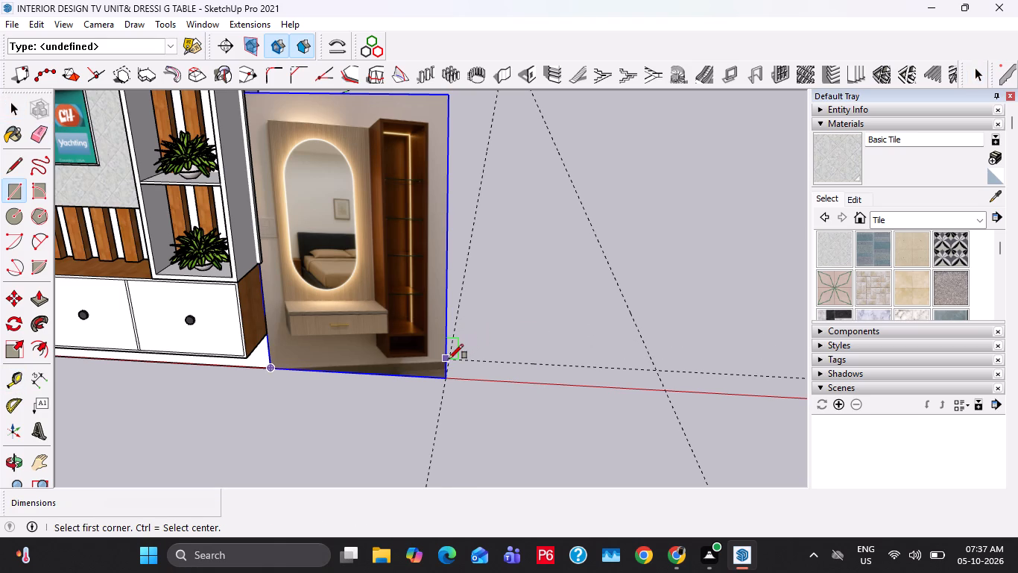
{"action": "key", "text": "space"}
Draw a ground rectangle 4' by 9" between the guides and the red axis, beside the dressing-table image.
{"action": "key", "text": "r"}
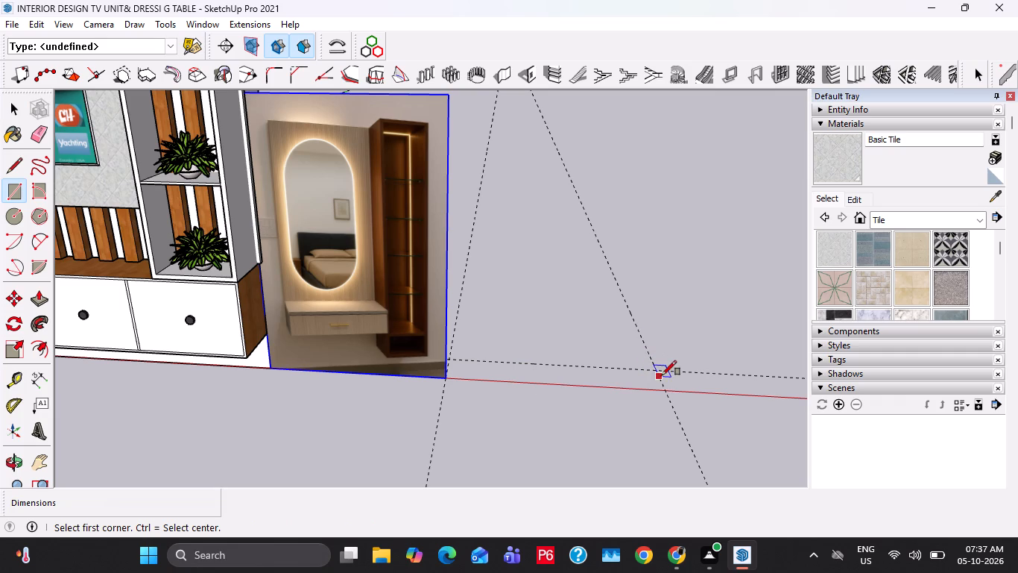
{"action": "left_click", "coordinate": [657, 370]}
{"action": "left_click", "coordinate": [452, 379]}
{"action": "key", "text": "space"}
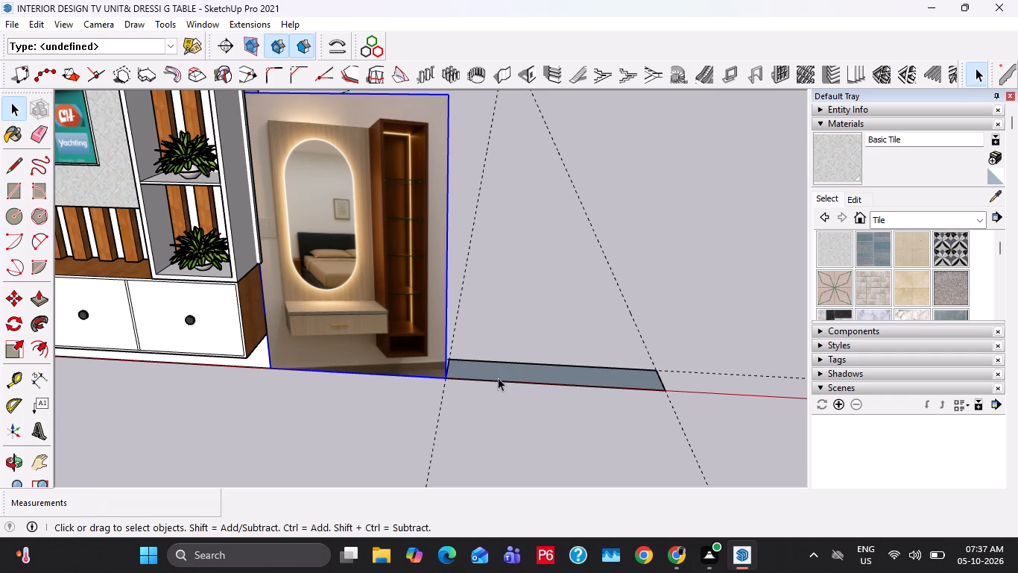
Extrude the ground rectangle 9' upward with Push/Pull to form the back panel.
{"action": "key", "text": "p"}
{"action": "left_click", "coordinate": [498, 378]}
{"action": "type", "text": "9'"}
{"action": "key", "text": "Return"}
{"action": "key", "text": "space"}
Select the whole extruded panel and make it a group.
{"action": "triple_click", "coordinate": [508, 338]}
{"action": "right_click", "coordinate": [508, 338]}
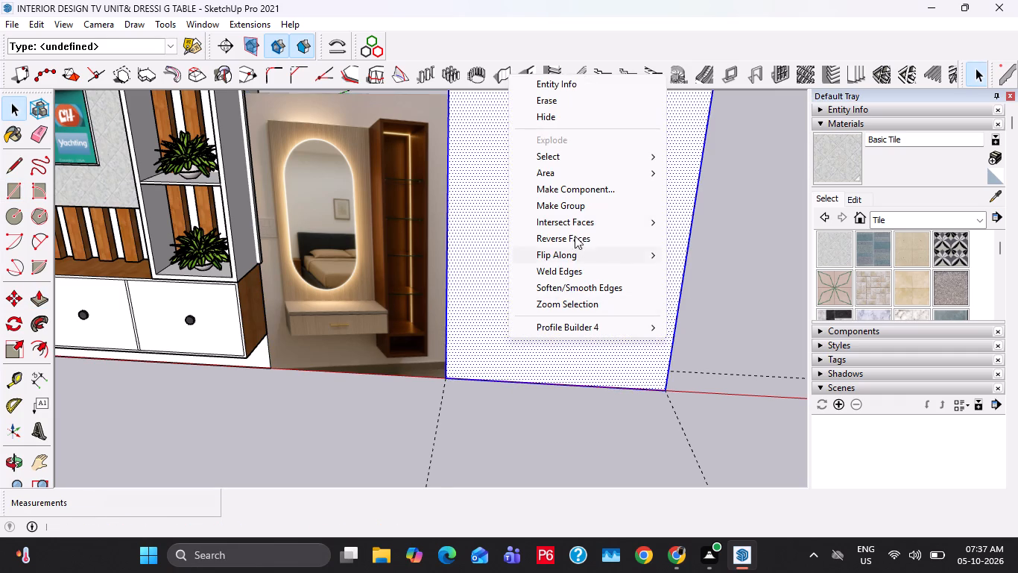
{"action": "left_click", "coordinate": [573, 202]}
{"action": "left_click", "coordinate": [516, 447]}
Widen the panel inside its group by extending the end face away from the image by 2'.
{"action": "middle_click_drag", "start_coordinate": [627, 354], "coordinate": [572, 358]}
{"action": "middle_click", "coordinate": [591, 395]}
{"action": "middle_click_drag", "start_coordinate": [611, 373], "coordinate": [553, 359]}
{"action": "double_click", "coordinate": [599, 366]}
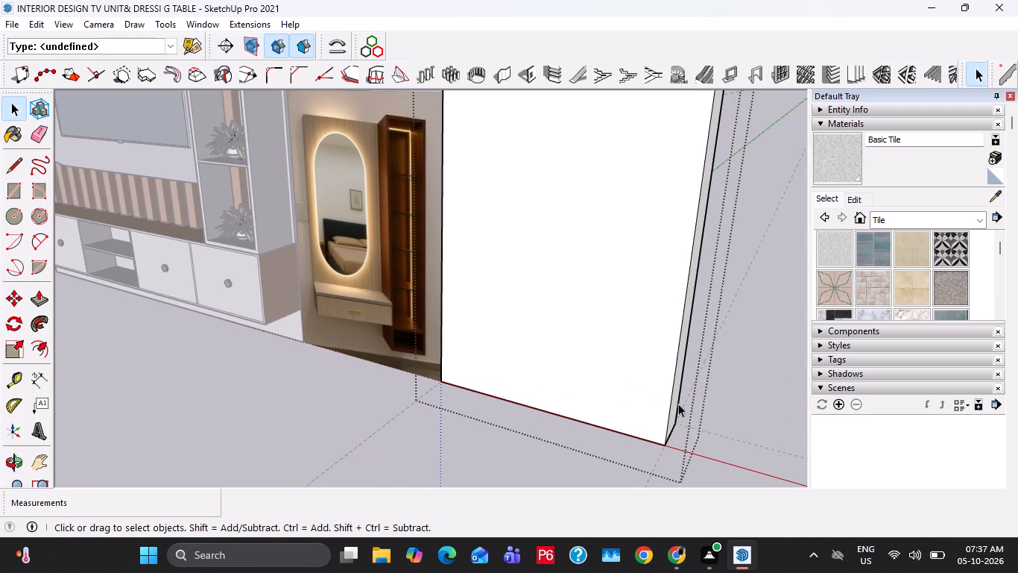
{"action": "key", "text": "p"}
{"action": "left_click", "coordinate": [675, 407]}
{"action": "type", "text": "2'"}
{"action": "key", "text": "Return"}
{"action": "key", "text": "space"}
{"action": "middle_click_drag", "start_coordinate": [627, 422], "coordinate": [711, 429]}
{"action": "key", "text": "Escape"}
{"action": "key", "text": "Escape"}
Place two vertical guides on the panel's front face, each 1' in from a side edge.
{"action": "middle_click_drag", "start_coordinate": [566, 374], "coordinate": [472, 380], "text": "shift"}
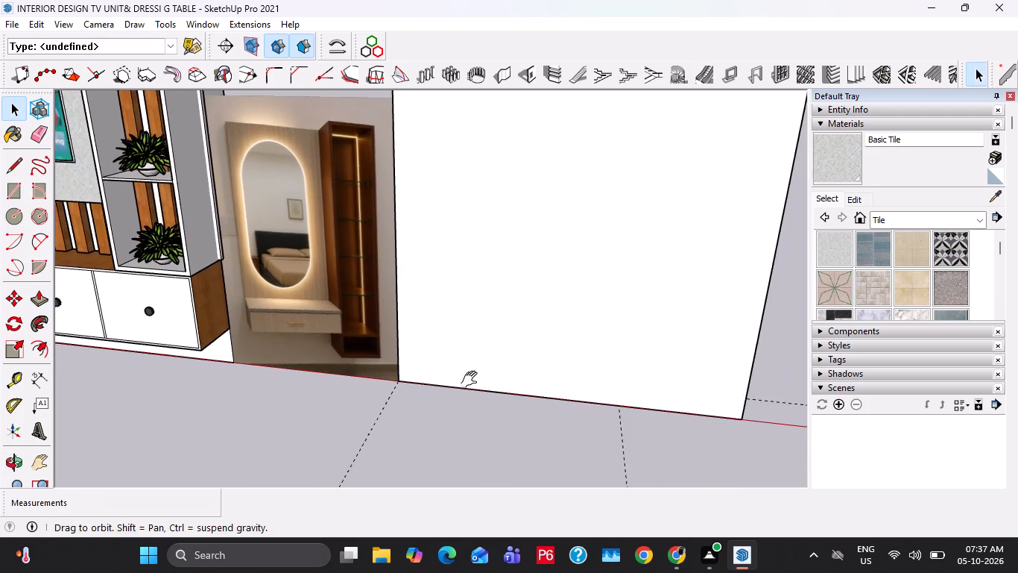
{"action": "middle_click_drag", "start_coordinate": [472, 380], "coordinate": [470, 380], "text": "shift"}
{"action": "key", "text": "y"}
{"action": "key", "text": "y"}
{"action": "key", "text": "y"}
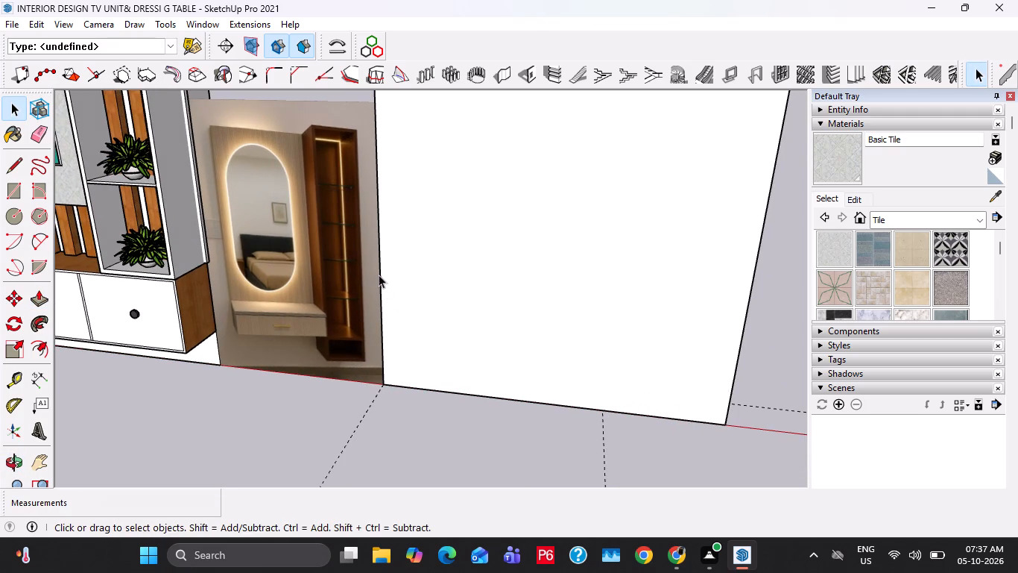
{"action": "key", "text": "t"}
{"action": "left_click_drag", "start_coordinate": [382, 279], "coordinate": [388, 280]}
{"action": "type", "text": "1'"}
{"action": "key", "text": "Return"}
{"action": "left_click", "coordinate": [745, 318]}
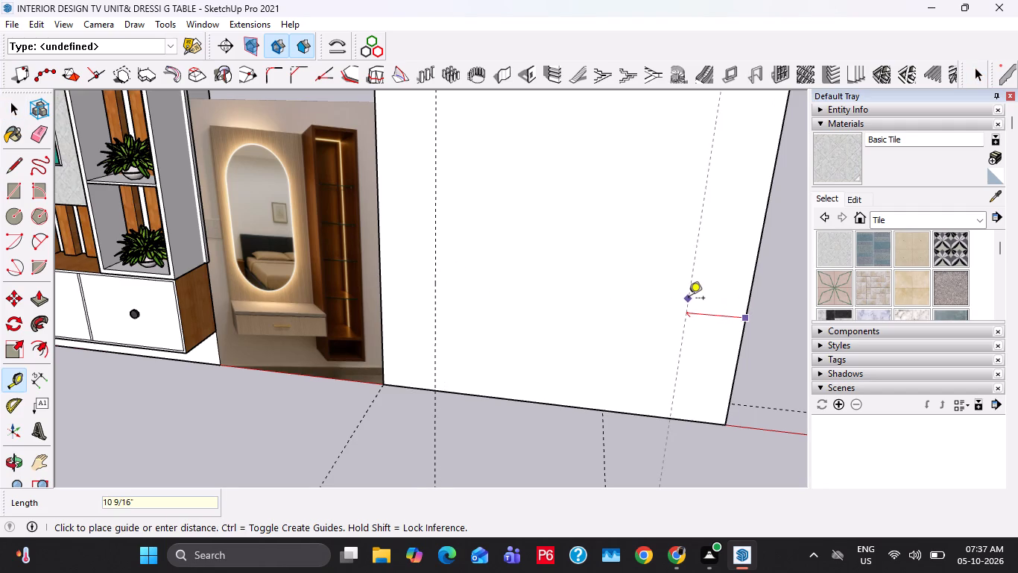
{"action": "type", "text": "1'"}
{"action": "key", "text": "Return"}
Place a horizontal guide 1' above the panel's bottom edge and another 1' above that one.
{"action": "left_click", "coordinate": [530, 406]}
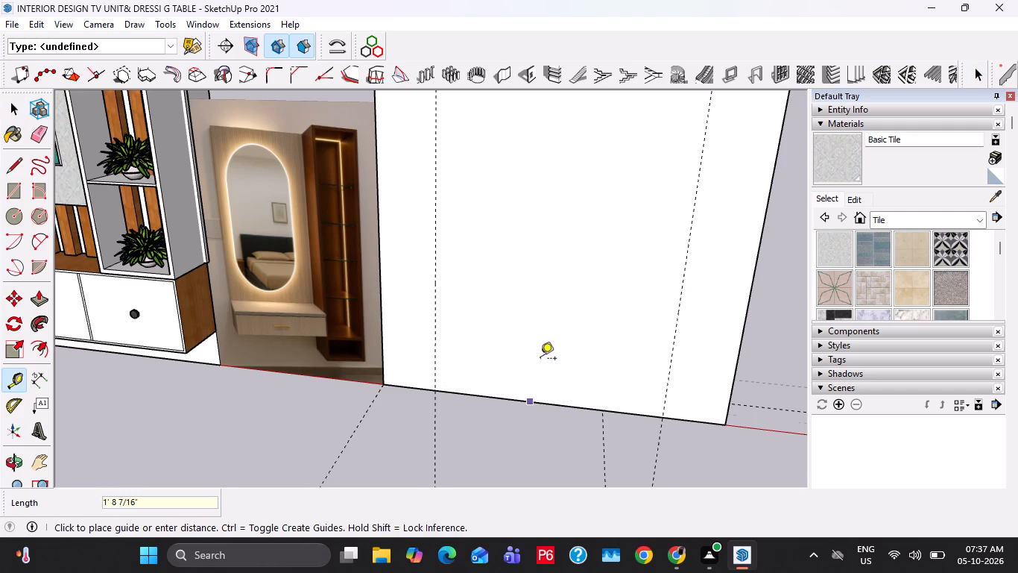
{"action": "type", "text": "1'"}
{"action": "key", "text": "Return"}
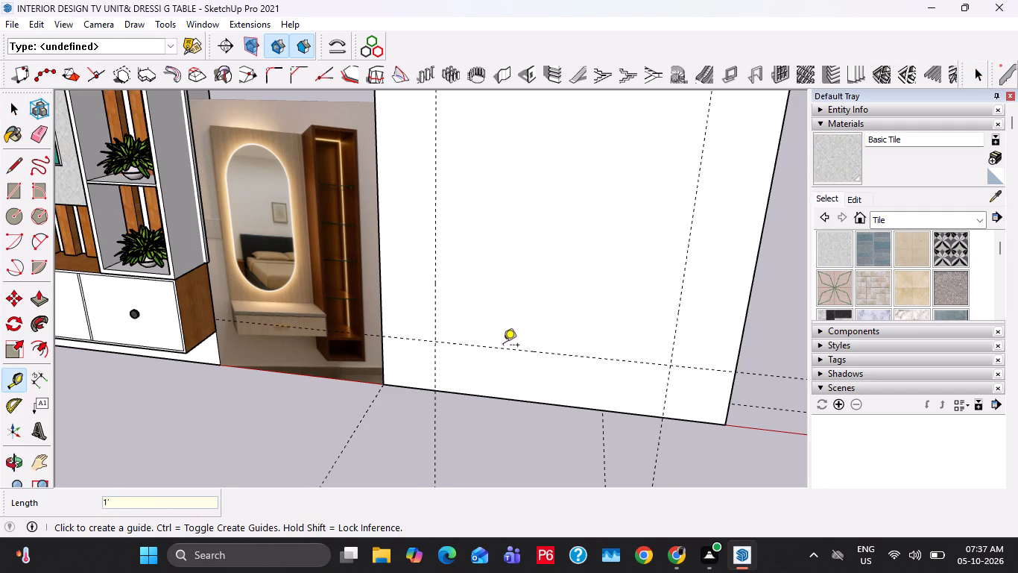
{"action": "left_click", "coordinate": [521, 357]}
{"action": "key", "text": "space"}
{"action": "key", "text": "t"}
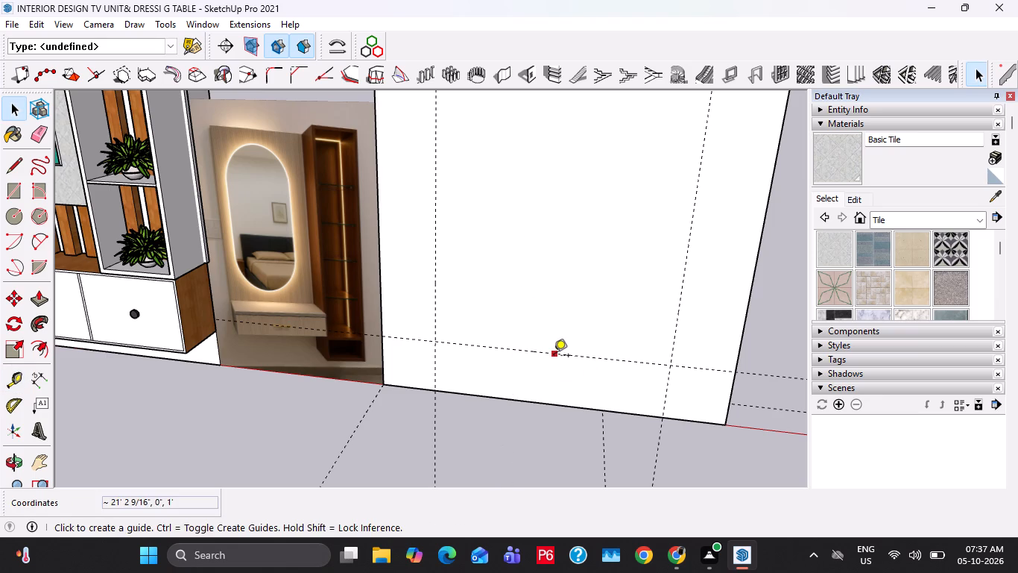
{"action": "left_click", "coordinate": [554, 357]}
{"action": "type", "text": "1'"}
{"action": "key", "text": "Return"}
{"action": "key", "text": "space"}
Draw a 4' by 1' rectangle on the panel's front between the vertical and horizontal guides.
{"action": "key", "text": "r"}
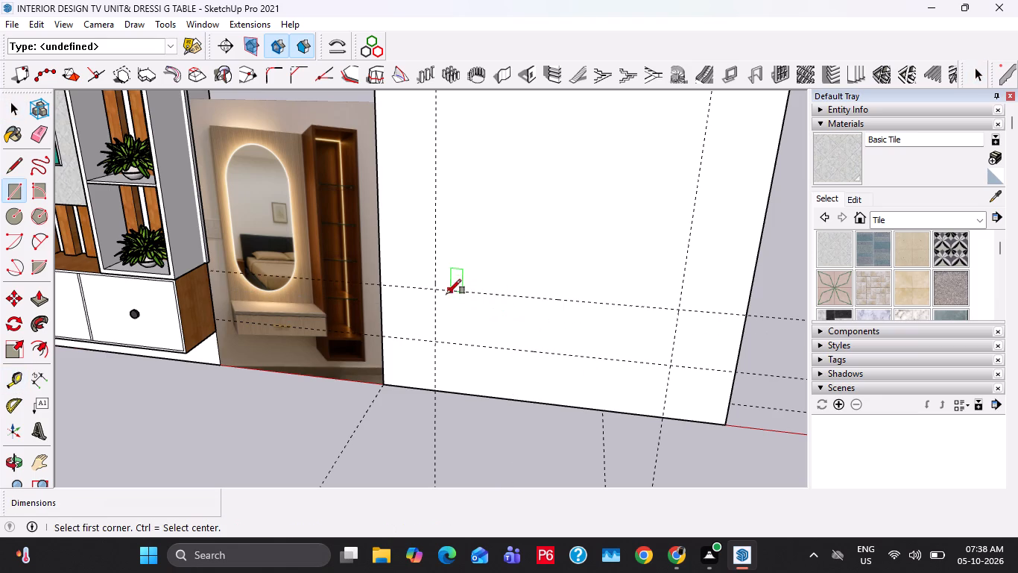
{"action": "left_click", "coordinate": [436, 288]}
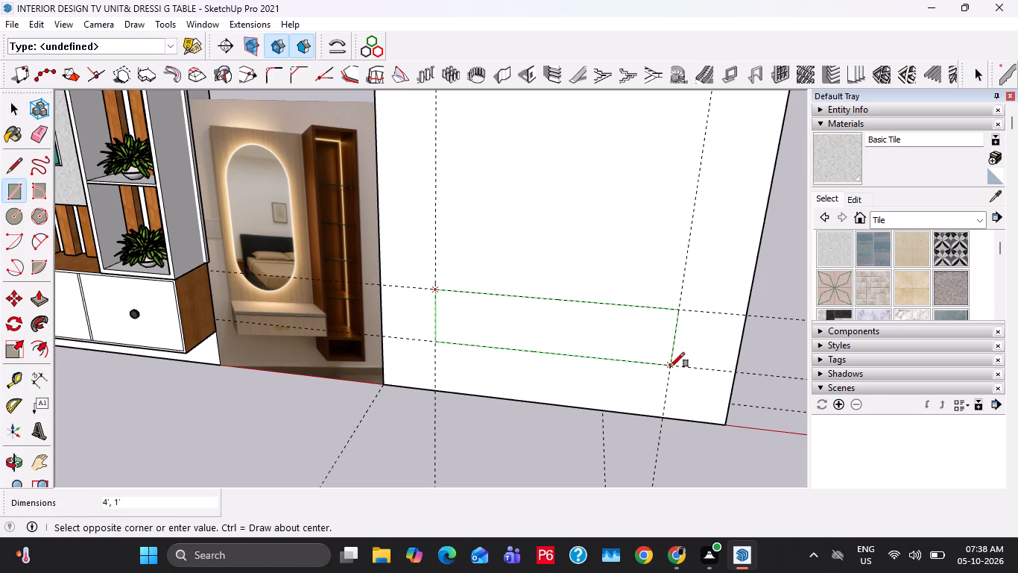
{"action": "left_click", "coordinate": [670, 367]}
{"action": "key", "text": "space"}
Pull the rectangle 1' out from the panel with Push/Pull to form the drawer box.
{"action": "key", "text": "p"}
{"action": "left_click", "coordinate": [614, 342]}
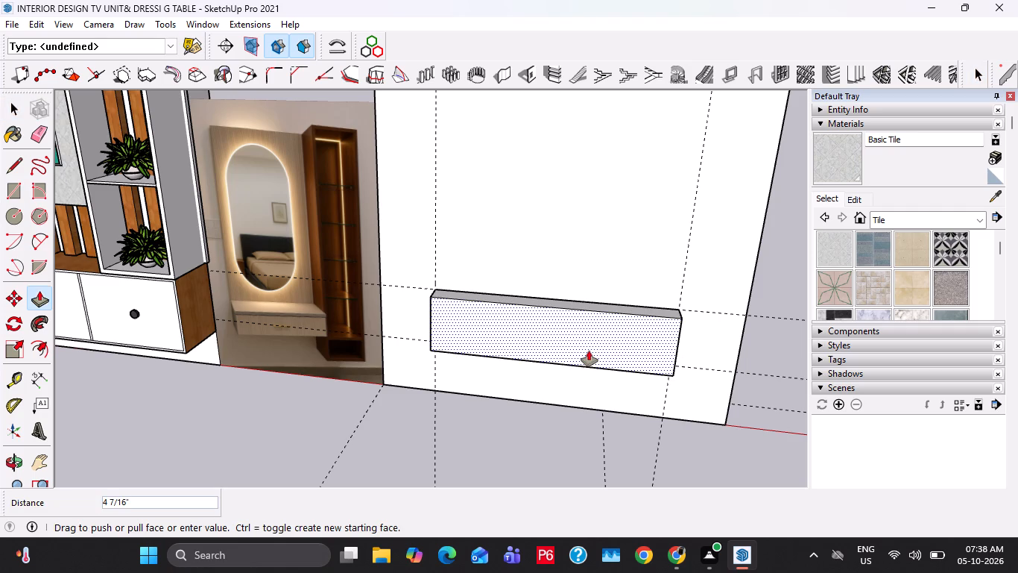
{"action": "type", "text": "1'"}
{"action": "key", "text": "Return"}
Select the whole drawer box and make it a group.
{"action": "middle_click_drag", "start_coordinate": [534, 375], "coordinate": [551, 399]}
{"action": "key", "text": "space"}
{"action": "triple_click", "coordinate": [534, 343]}
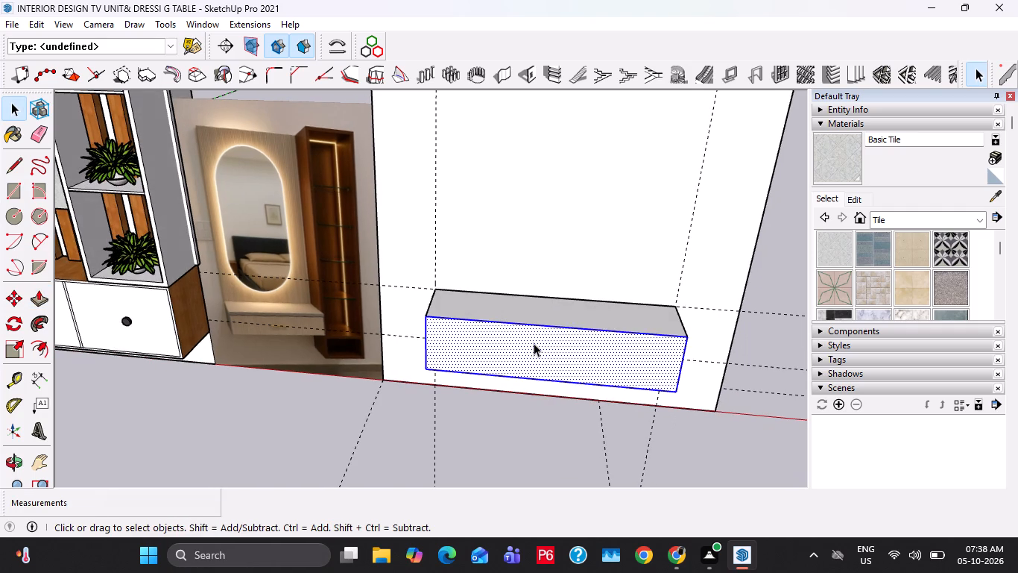
{"action": "right_click", "coordinate": [534, 343]}
{"action": "left_click", "coordinate": [601, 211]}
Open the drawer box group and copy its top face 1" upward.
{"action": "middle_click_drag", "start_coordinate": [491, 310], "coordinate": [499, 336]}
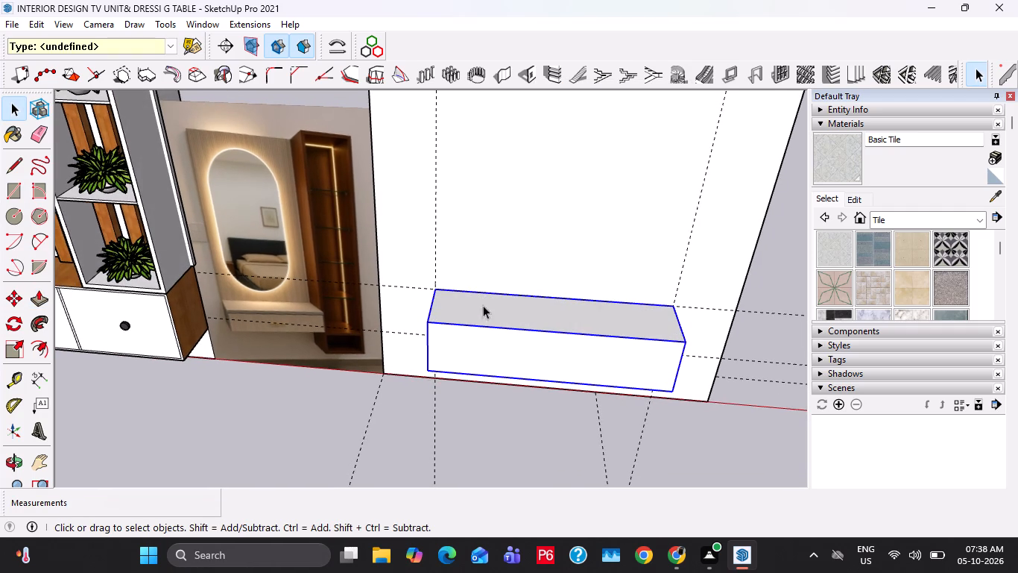
{"action": "double_click", "coordinate": [470, 319]}
{"action": "double_click", "coordinate": [470, 311]}
{"action": "key", "text": "m"}
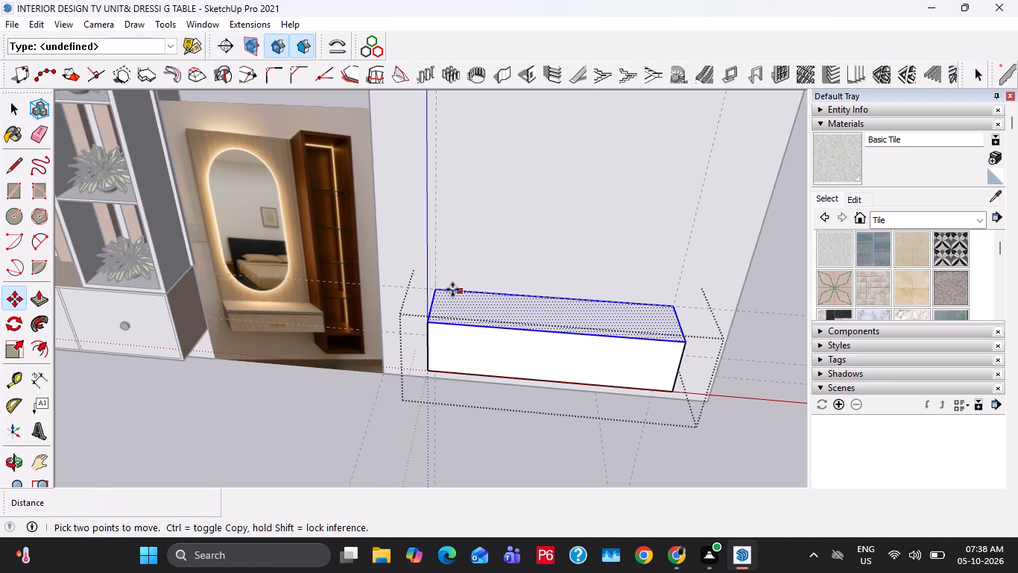
{"action": "left_click", "coordinate": [434, 288]}
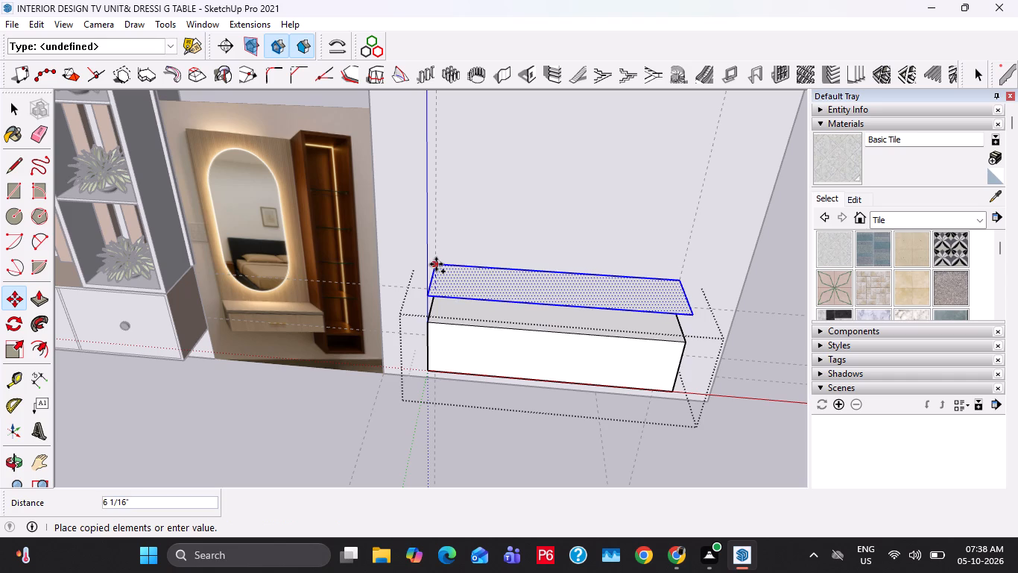
{"action": "key", "text": "1"}
{"action": "key", "text": "shift+quotedbl"}
{"action": "key", "text": "Return"}
{"action": "key", "text": "space"}
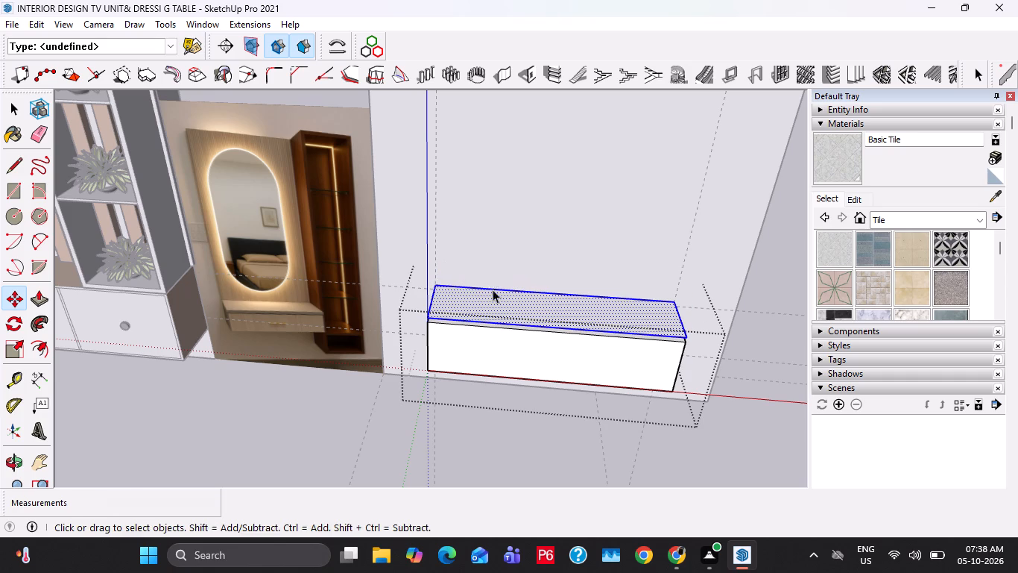
Extrude the copied top face 1" with Push/Pull to form the tabletop slab.
{"action": "key", "text": "p"}
{"action": "left_click", "coordinate": [490, 307]}
{"action": "type", "text": "1\""}
{"action": "key", "text": "Return"}
Extend the tabletop slab's front face 1" forward so it overhangs the drawer box.
{"action": "left_click", "coordinate": [486, 319]}
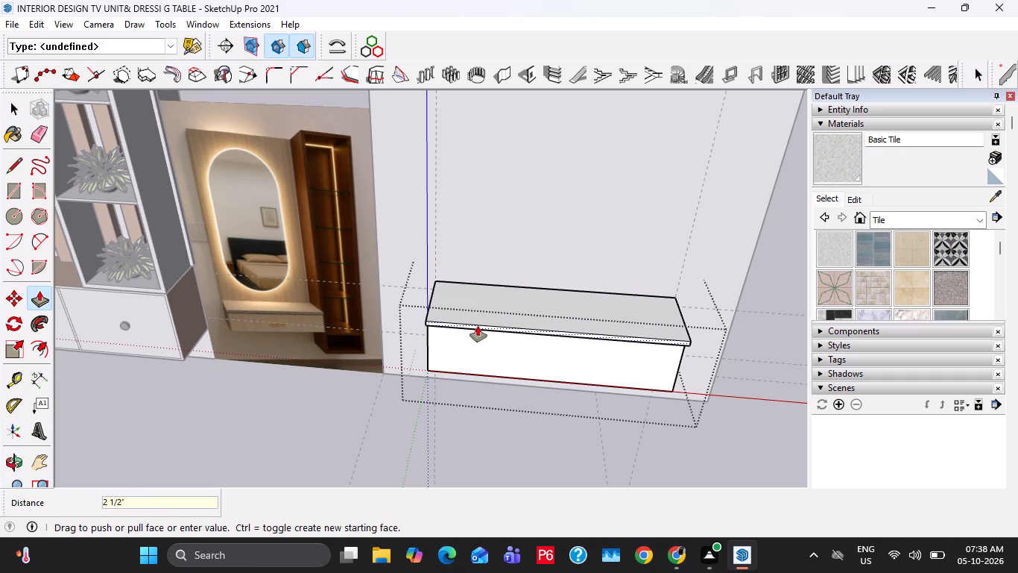
{"action": "key", "text": "1"}
{"action": "key", "text": "shift+quotedbl"}
{"action": "key", "text": "Return"}
{"action": "key", "text": "space"}
Select the whole tabletop slab and make it a group inside the drawer box group.
{"action": "triple_click", "coordinate": [549, 314]}
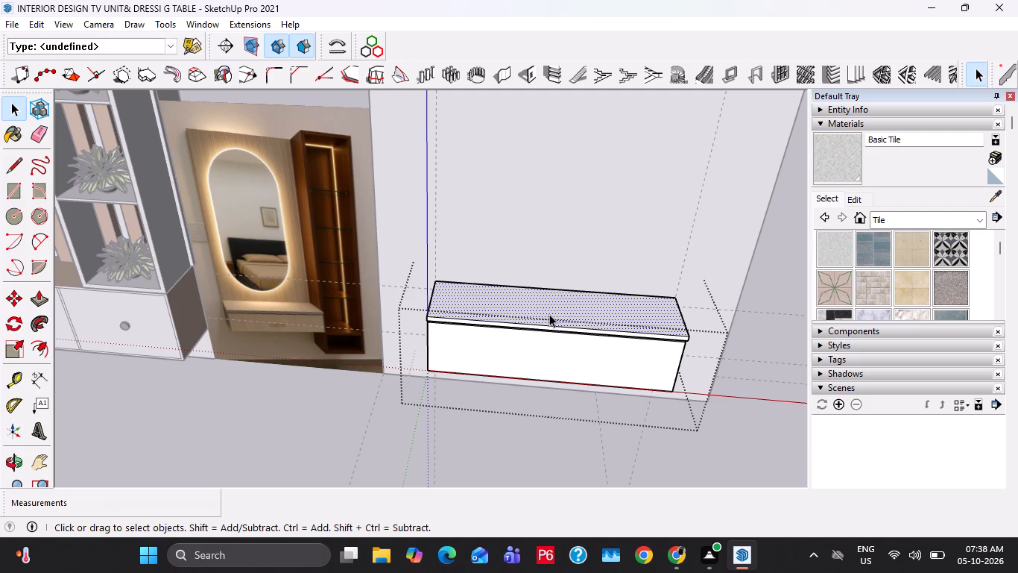
{"action": "right_click", "coordinate": [562, 305]}
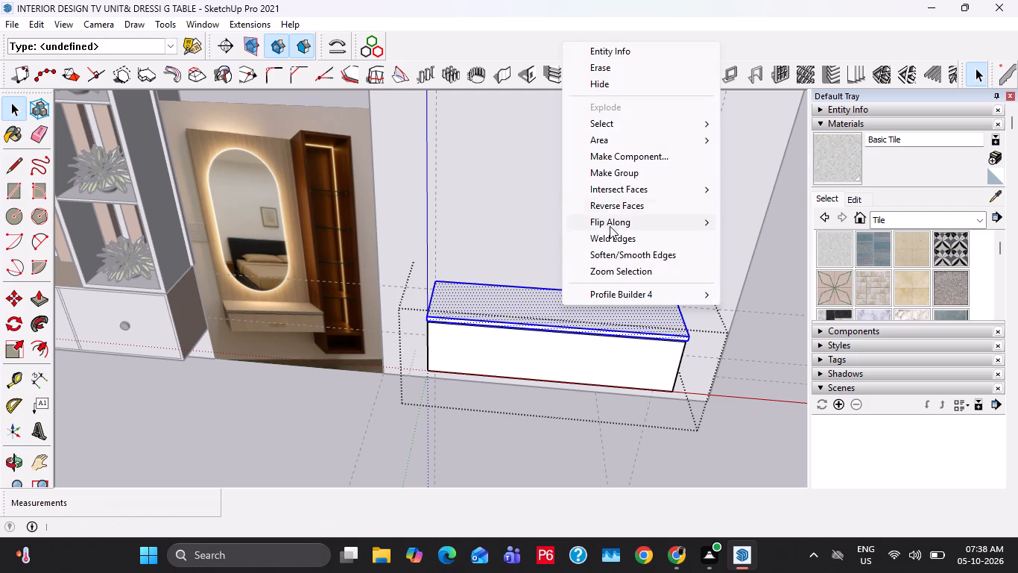
{"action": "left_click", "coordinate": [622, 175]}
Move the tabletop slab down 1" onto the drawer box.
{"action": "key", "text": "m"}
{"action": "left_click", "coordinate": [633, 185]}
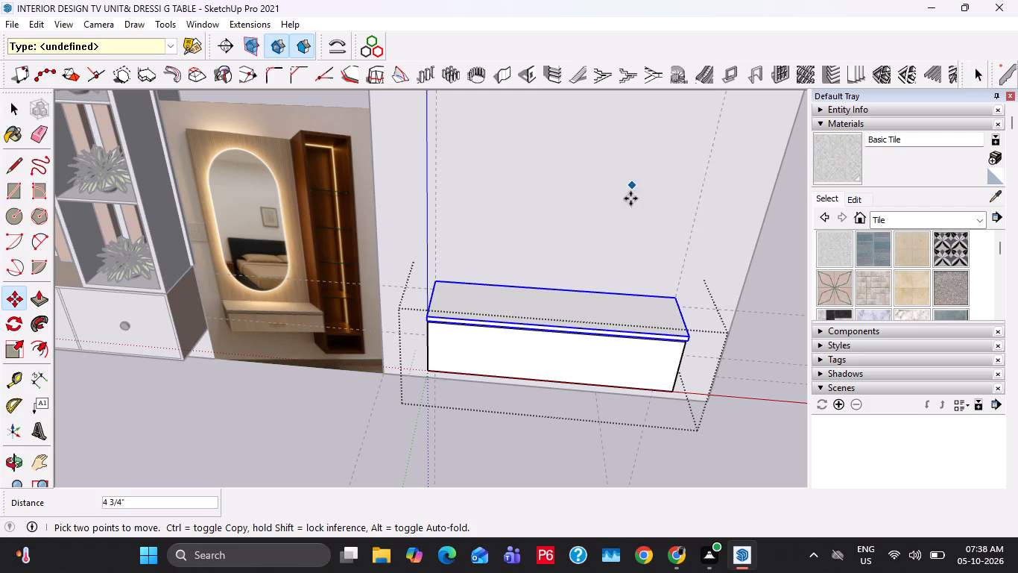
{"action": "type", "text": "1\""}
{"action": "key", "text": "Return"}
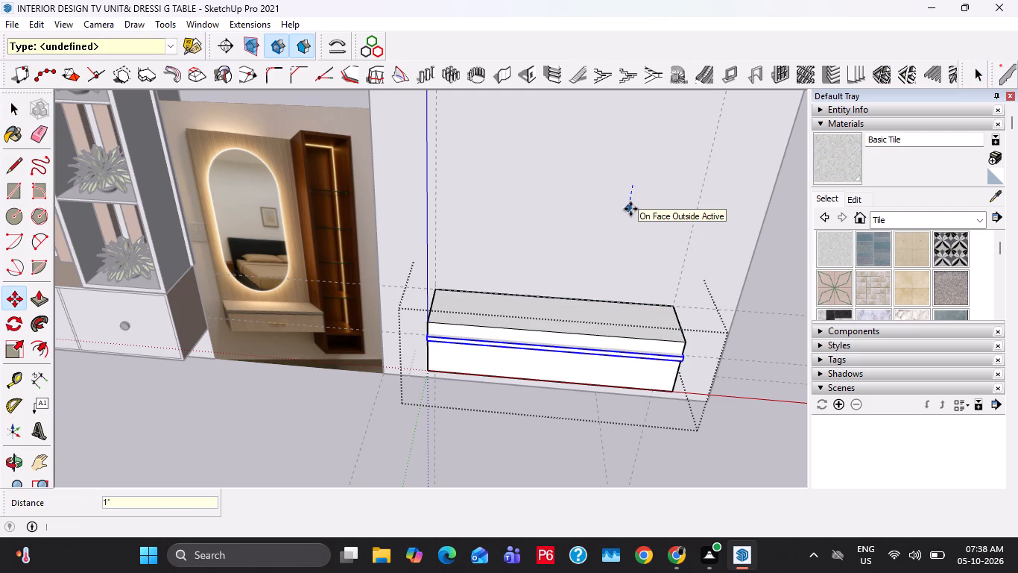
{"action": "key", "text": "space"}
Copy the drawer box's front face about 5' 1 1/8" sideways along the red axis, clear of the wall panel.
{"action": "middle_click_drag", "start_coordinate": [518, 375], "coordinate": [531, 320]}
{"action": "scroll", "coordinate": [481, 367], "scroll_direction": "up", "scroll_amount": 6}
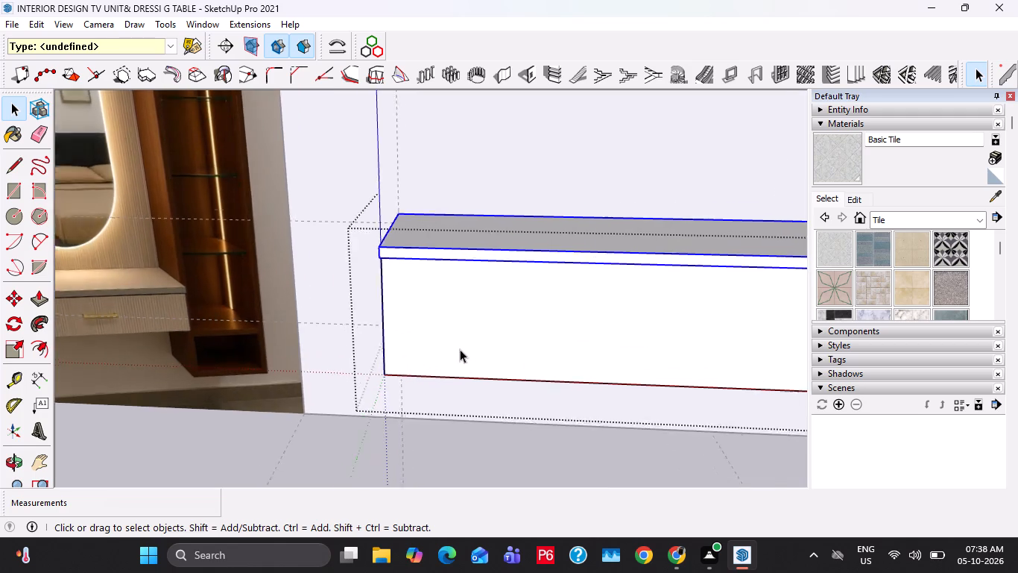
{"action": "scroll", "coordinate": [460, 349], "scroll_direction": "up", "scroll_amount": 6}
{"action": "middle_click_drag", "start_coordinate": [230, 339], "coordinate": [452, 353], "text": "shift"}
{"action": "middle_click_drag", "start_coordinate": [534, 330], "coordinate": [382, 330], "text": "shift"}
{"action": "scroll", "coordinate": [370, 333], "scroll_direction": "down", "scroll_amount": 5}
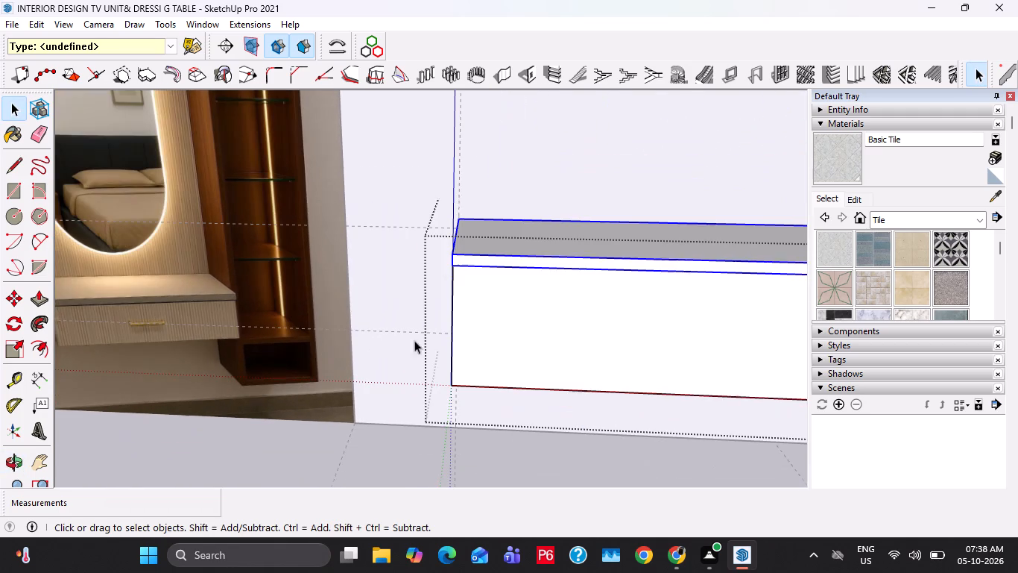
{"action": "double_click", "coordinate": [585, 325]}
{"action": "double_click", "coordinate": [506, 308]}
{"action": "scroll", "coordinate": [505, 309], "scroll_direction": "down", "scroll_amount": 2}
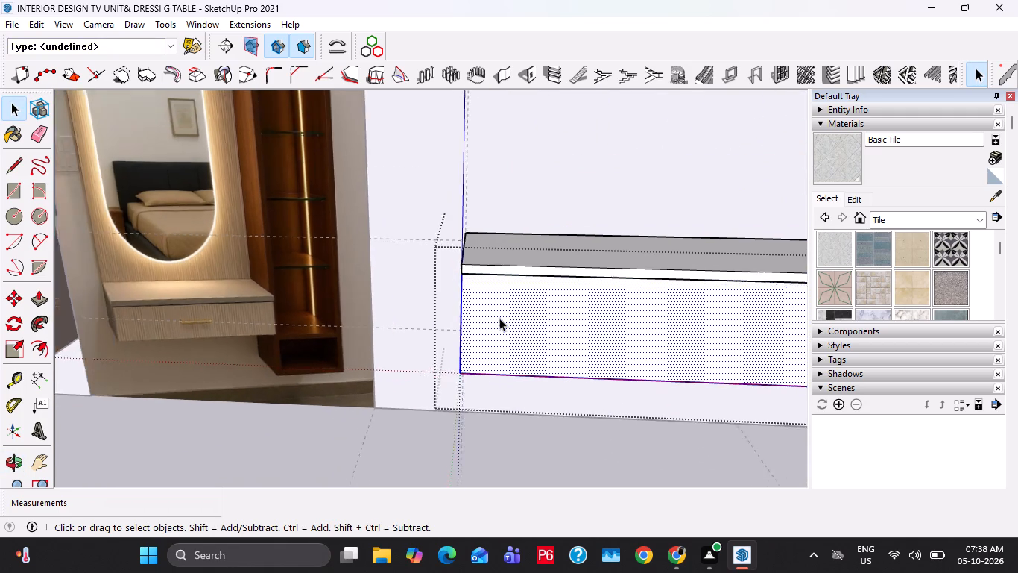
{"action": "scroll", "coordinate": [499, 318], "scroll_direction": "down", "scroll_amount": 2}
{"action": "key", "text": "m"}
{"action": "left_click", "coordinate": [469, 363], "text": "ctrl"}
{"action": "middle_click_drag", "start_coordinate": [571, 360], "coordinate": [544, 360], "text": "shift"}
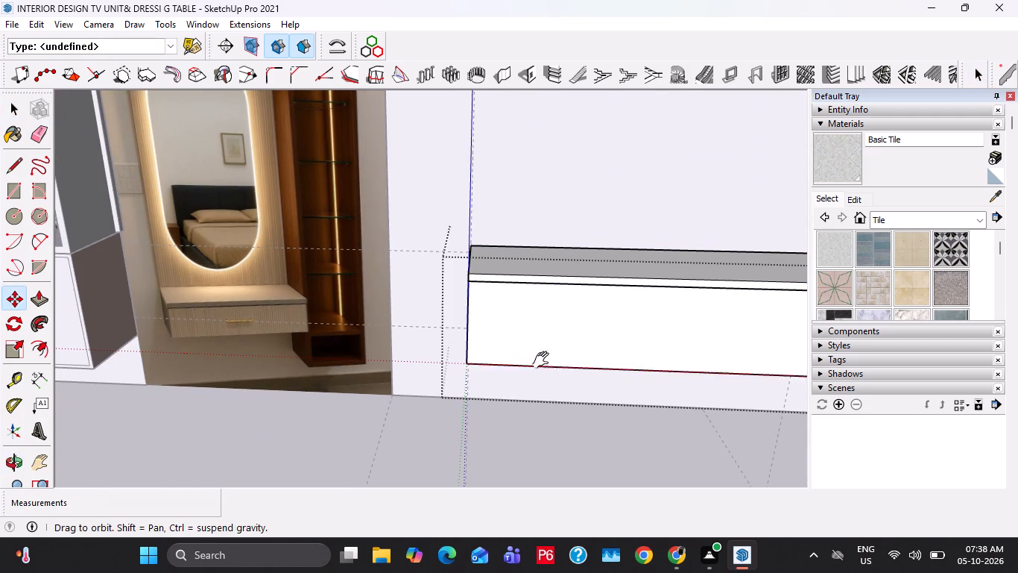
{"action": "middle_click_drag", "start_coordinate": [544, 360], "coordinate": [221, 367], "text": "shift"}
{"action": "scroll", "coordinate": [538, 371], "scroll_direction": "down", "scroll_amount": 2}
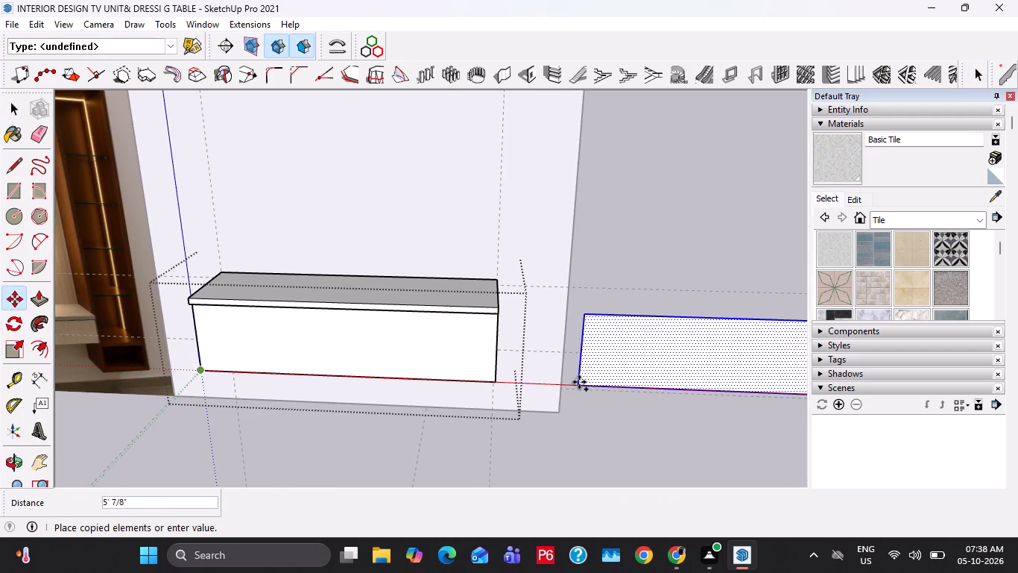
{"action": "left_click", "coordinate": [580, 382]}
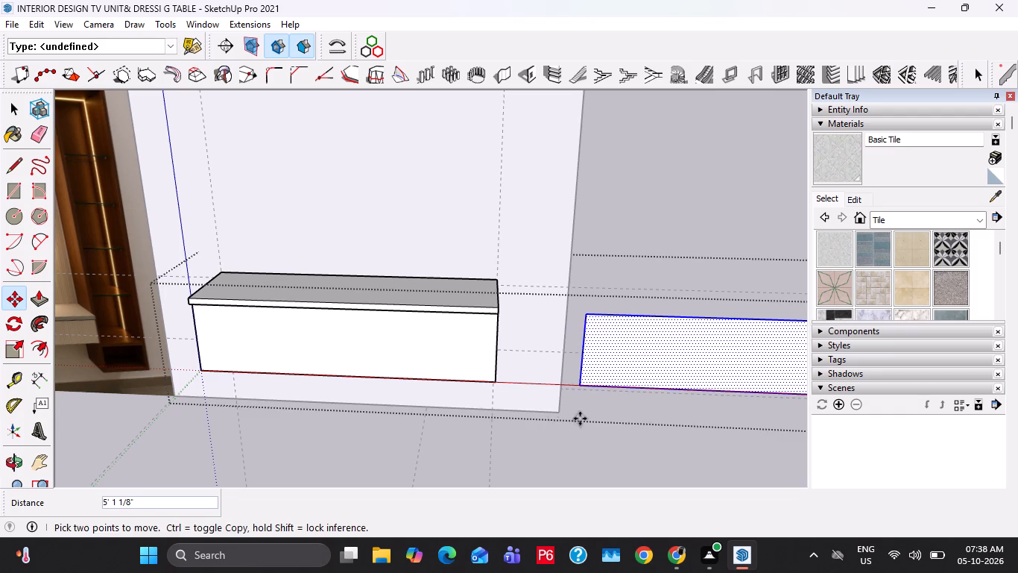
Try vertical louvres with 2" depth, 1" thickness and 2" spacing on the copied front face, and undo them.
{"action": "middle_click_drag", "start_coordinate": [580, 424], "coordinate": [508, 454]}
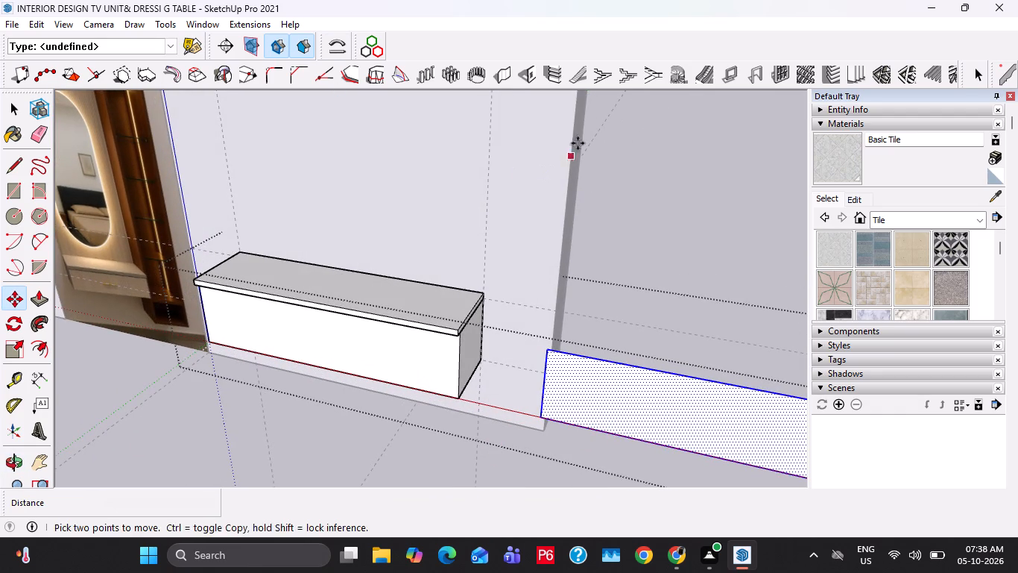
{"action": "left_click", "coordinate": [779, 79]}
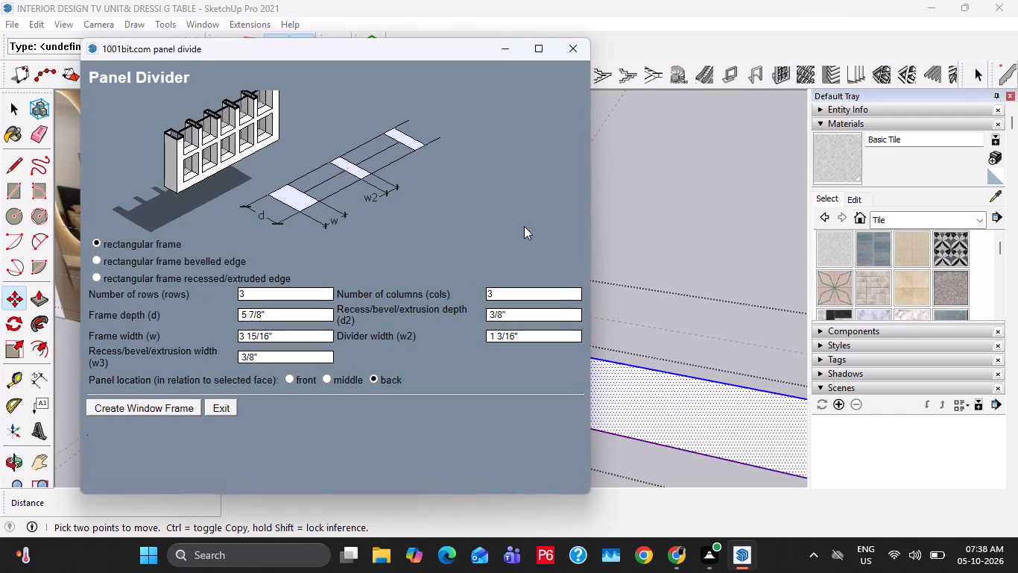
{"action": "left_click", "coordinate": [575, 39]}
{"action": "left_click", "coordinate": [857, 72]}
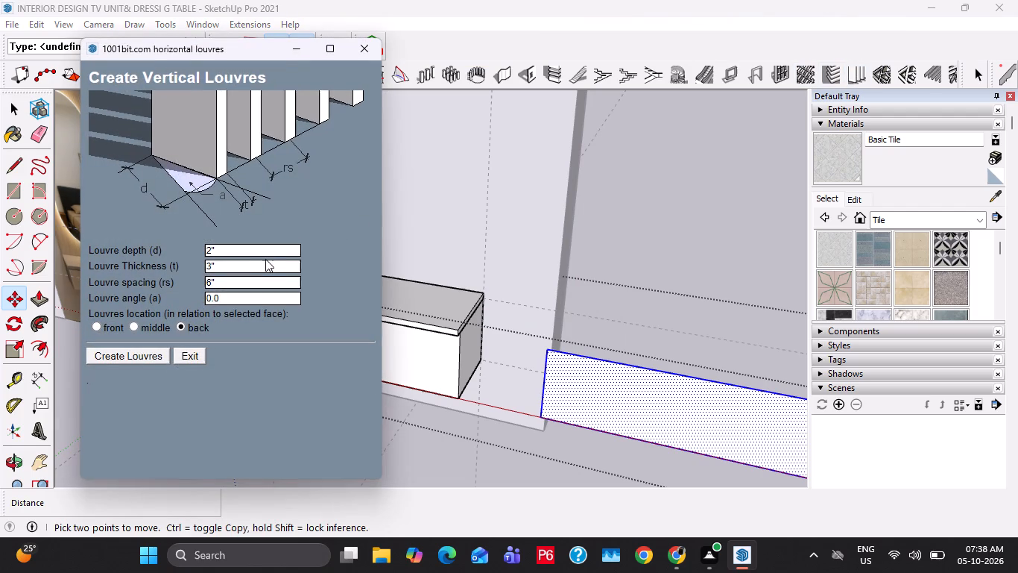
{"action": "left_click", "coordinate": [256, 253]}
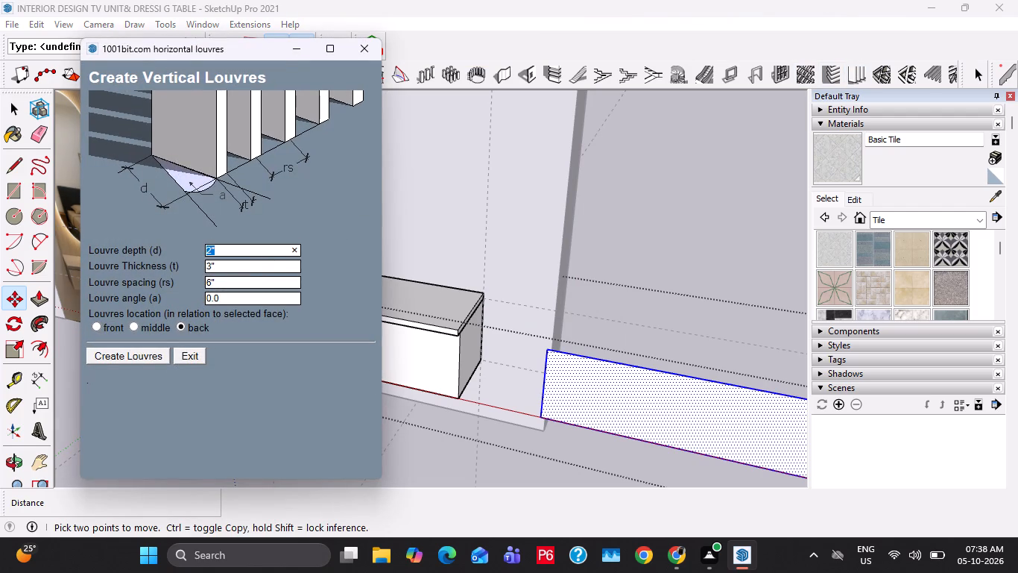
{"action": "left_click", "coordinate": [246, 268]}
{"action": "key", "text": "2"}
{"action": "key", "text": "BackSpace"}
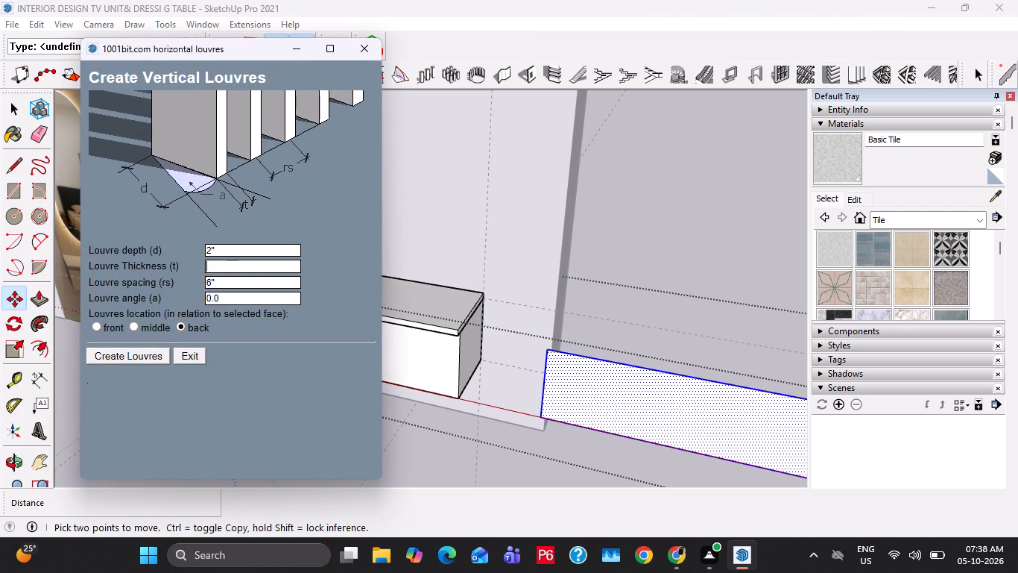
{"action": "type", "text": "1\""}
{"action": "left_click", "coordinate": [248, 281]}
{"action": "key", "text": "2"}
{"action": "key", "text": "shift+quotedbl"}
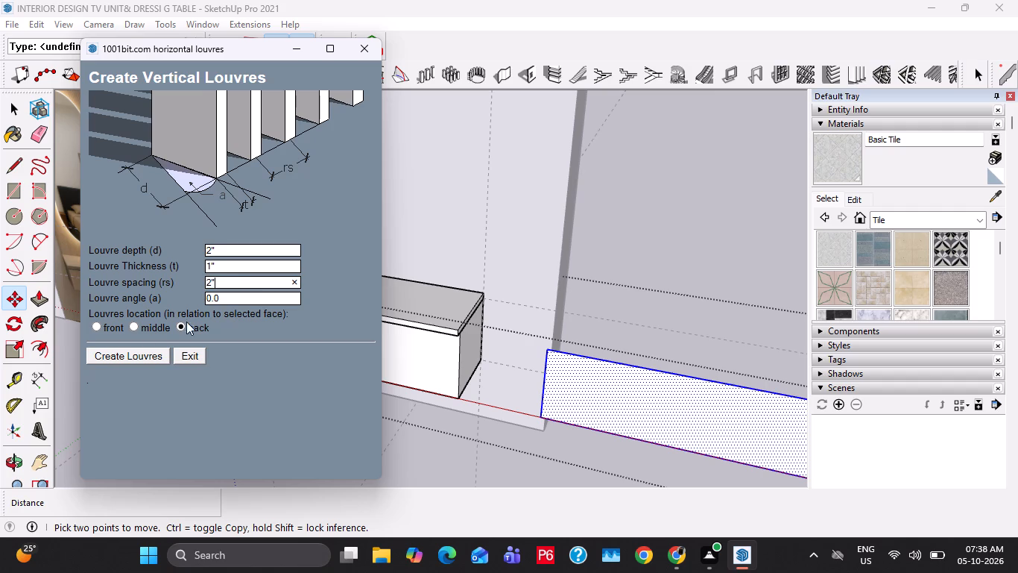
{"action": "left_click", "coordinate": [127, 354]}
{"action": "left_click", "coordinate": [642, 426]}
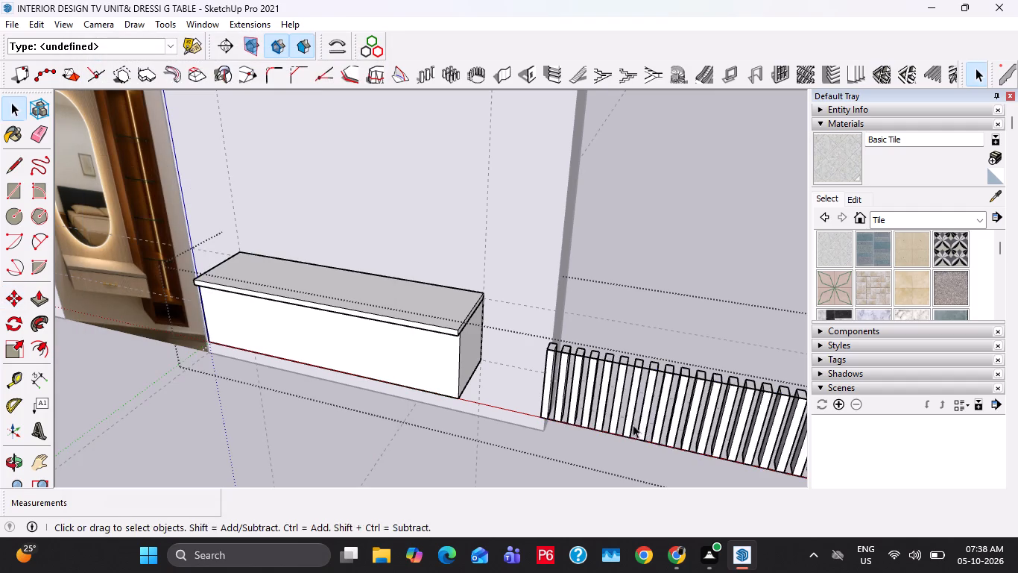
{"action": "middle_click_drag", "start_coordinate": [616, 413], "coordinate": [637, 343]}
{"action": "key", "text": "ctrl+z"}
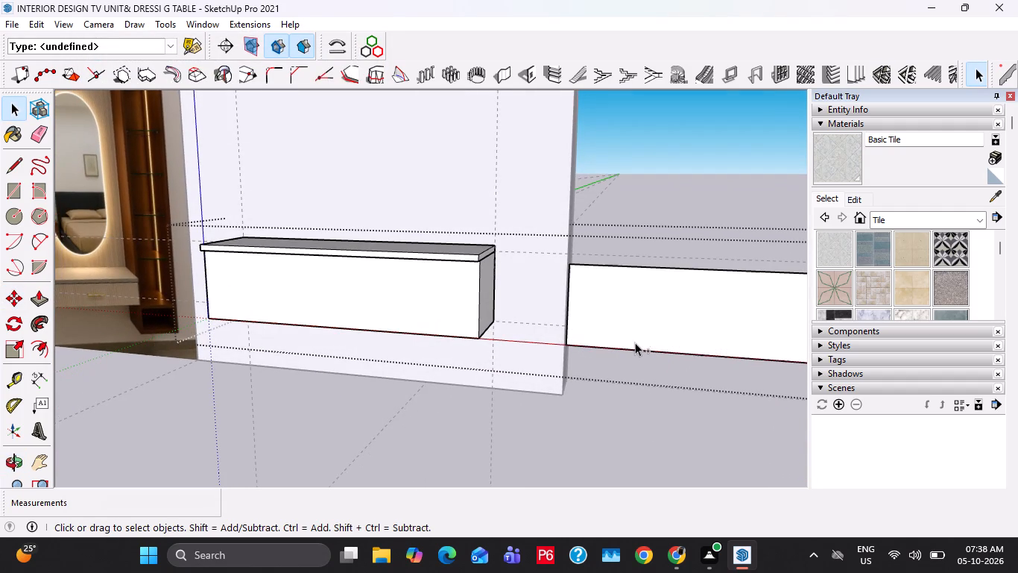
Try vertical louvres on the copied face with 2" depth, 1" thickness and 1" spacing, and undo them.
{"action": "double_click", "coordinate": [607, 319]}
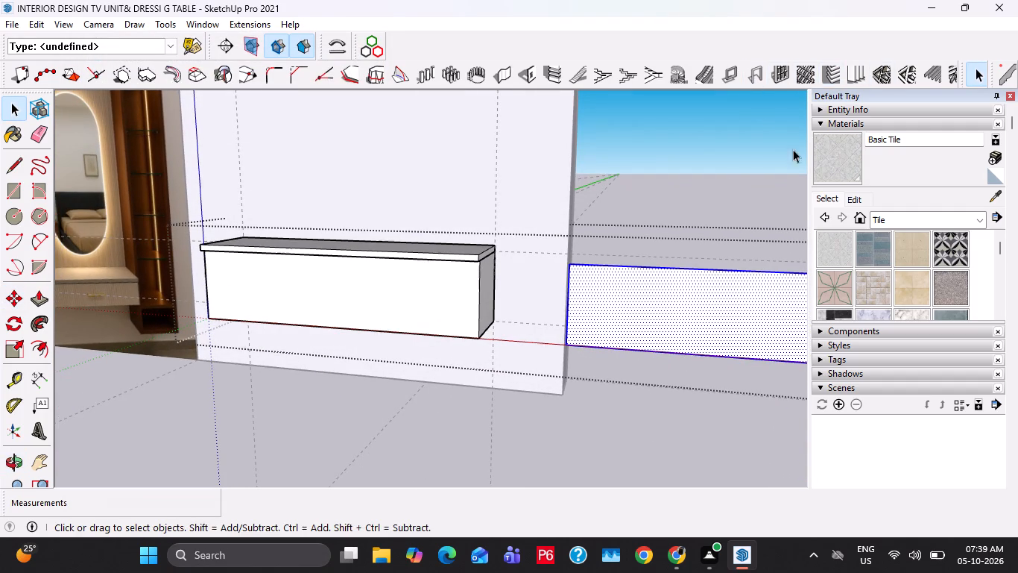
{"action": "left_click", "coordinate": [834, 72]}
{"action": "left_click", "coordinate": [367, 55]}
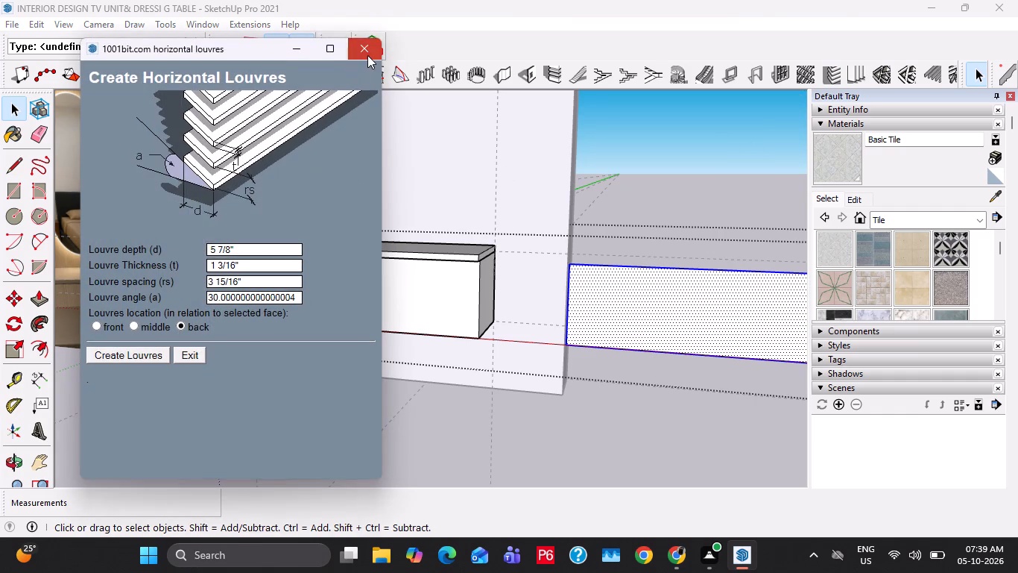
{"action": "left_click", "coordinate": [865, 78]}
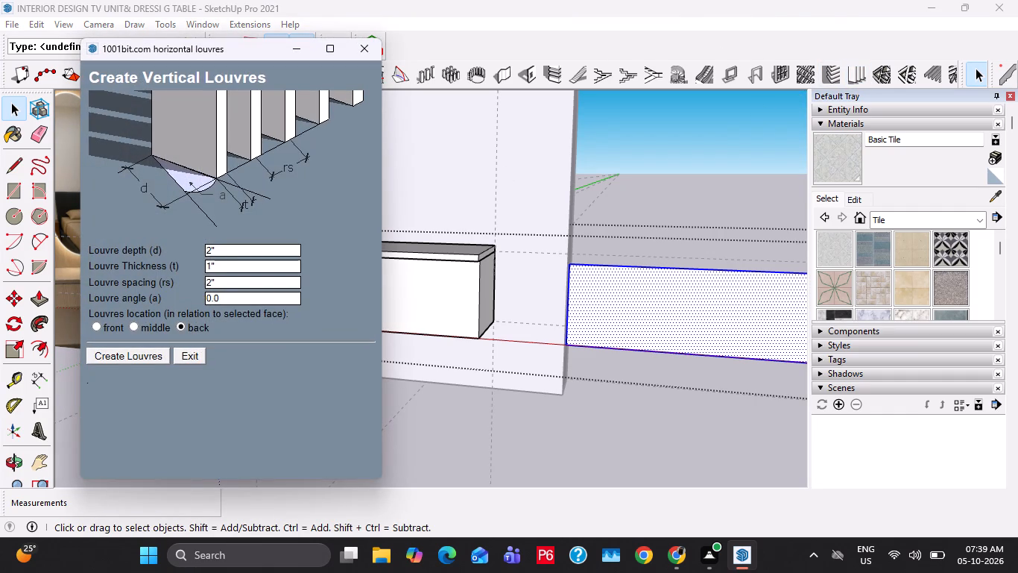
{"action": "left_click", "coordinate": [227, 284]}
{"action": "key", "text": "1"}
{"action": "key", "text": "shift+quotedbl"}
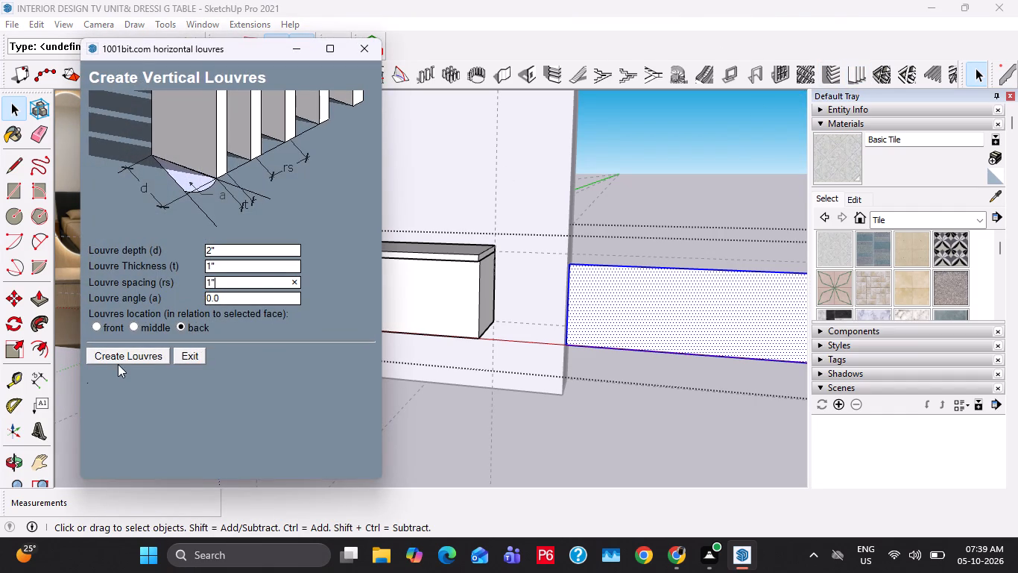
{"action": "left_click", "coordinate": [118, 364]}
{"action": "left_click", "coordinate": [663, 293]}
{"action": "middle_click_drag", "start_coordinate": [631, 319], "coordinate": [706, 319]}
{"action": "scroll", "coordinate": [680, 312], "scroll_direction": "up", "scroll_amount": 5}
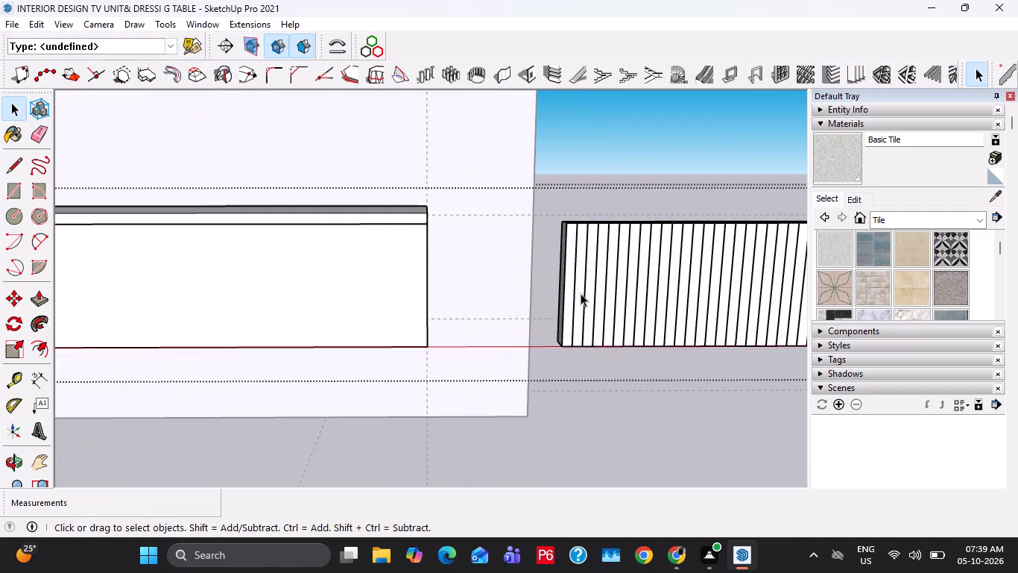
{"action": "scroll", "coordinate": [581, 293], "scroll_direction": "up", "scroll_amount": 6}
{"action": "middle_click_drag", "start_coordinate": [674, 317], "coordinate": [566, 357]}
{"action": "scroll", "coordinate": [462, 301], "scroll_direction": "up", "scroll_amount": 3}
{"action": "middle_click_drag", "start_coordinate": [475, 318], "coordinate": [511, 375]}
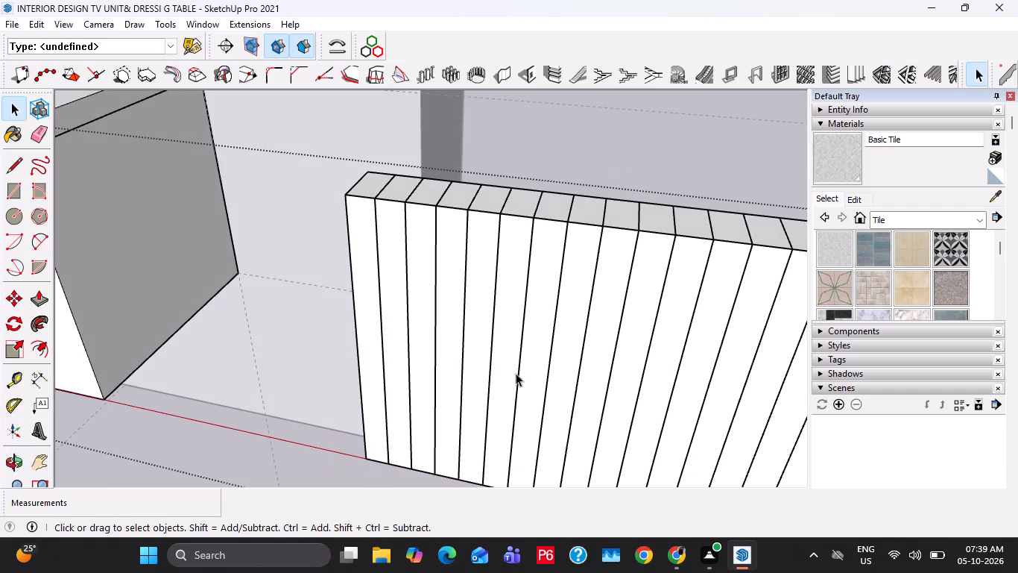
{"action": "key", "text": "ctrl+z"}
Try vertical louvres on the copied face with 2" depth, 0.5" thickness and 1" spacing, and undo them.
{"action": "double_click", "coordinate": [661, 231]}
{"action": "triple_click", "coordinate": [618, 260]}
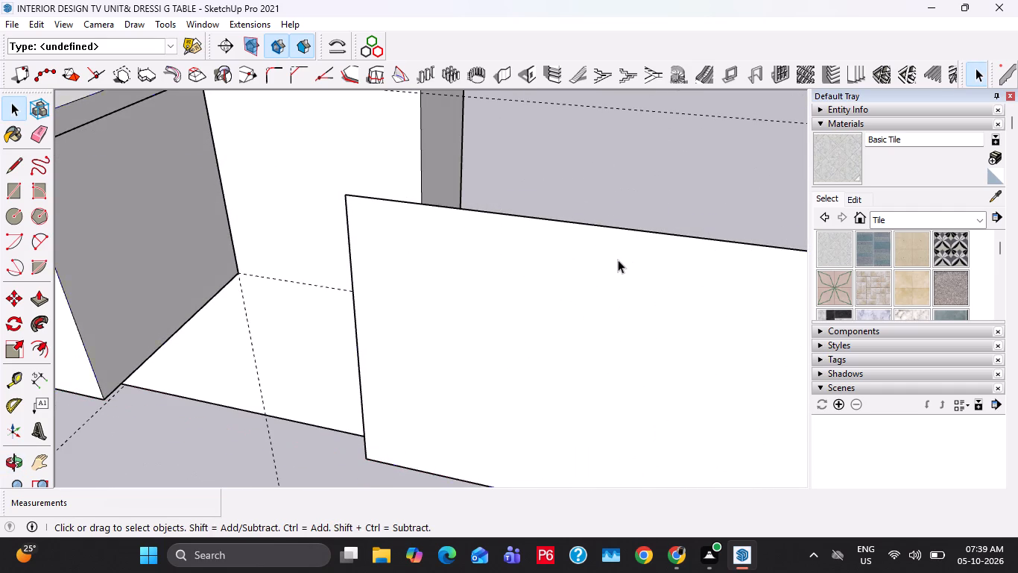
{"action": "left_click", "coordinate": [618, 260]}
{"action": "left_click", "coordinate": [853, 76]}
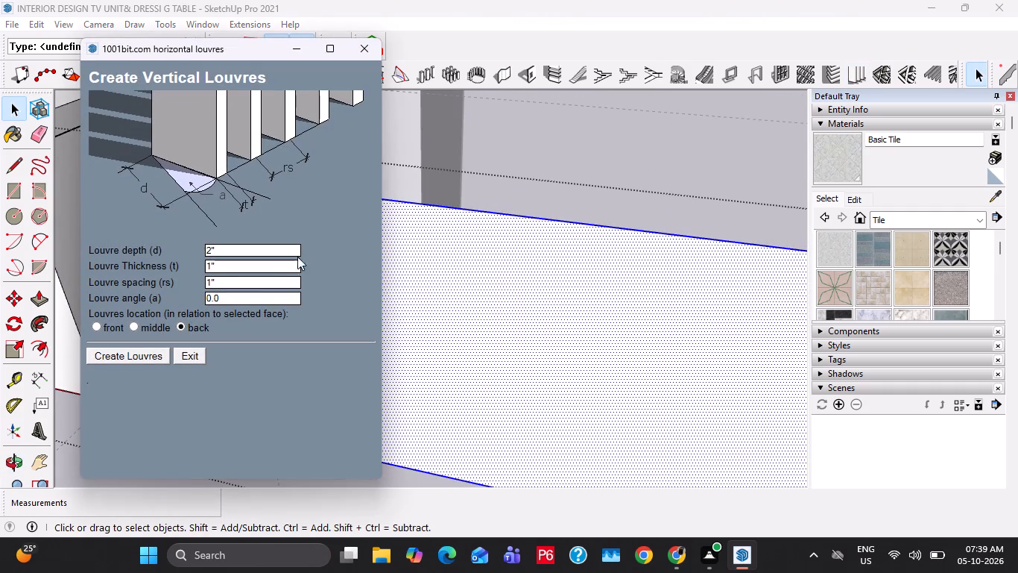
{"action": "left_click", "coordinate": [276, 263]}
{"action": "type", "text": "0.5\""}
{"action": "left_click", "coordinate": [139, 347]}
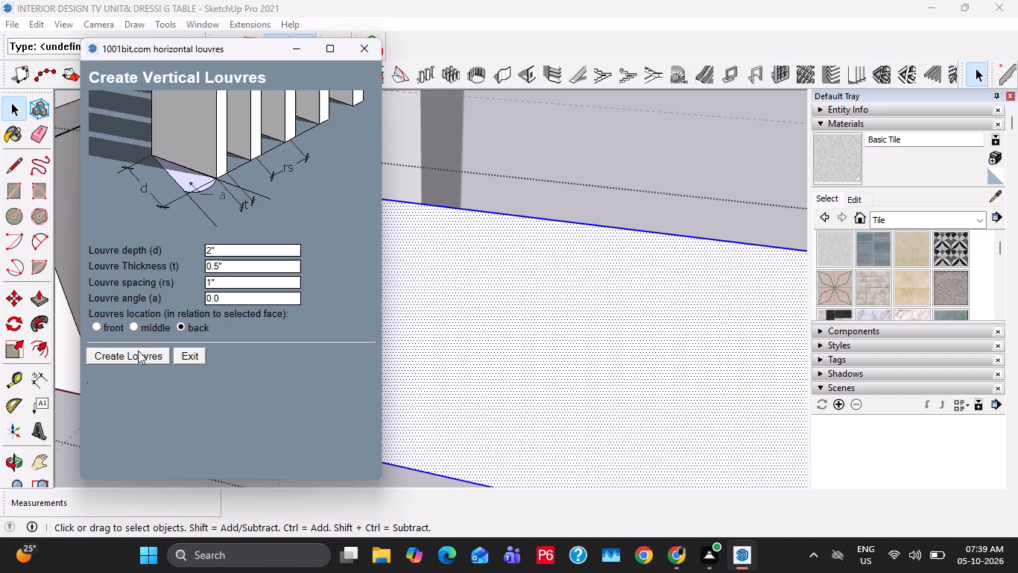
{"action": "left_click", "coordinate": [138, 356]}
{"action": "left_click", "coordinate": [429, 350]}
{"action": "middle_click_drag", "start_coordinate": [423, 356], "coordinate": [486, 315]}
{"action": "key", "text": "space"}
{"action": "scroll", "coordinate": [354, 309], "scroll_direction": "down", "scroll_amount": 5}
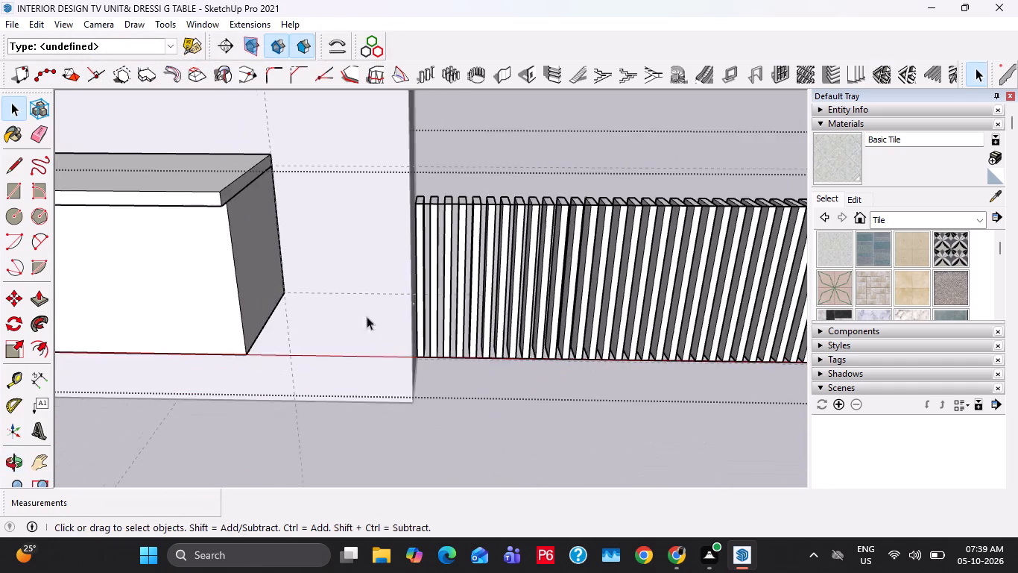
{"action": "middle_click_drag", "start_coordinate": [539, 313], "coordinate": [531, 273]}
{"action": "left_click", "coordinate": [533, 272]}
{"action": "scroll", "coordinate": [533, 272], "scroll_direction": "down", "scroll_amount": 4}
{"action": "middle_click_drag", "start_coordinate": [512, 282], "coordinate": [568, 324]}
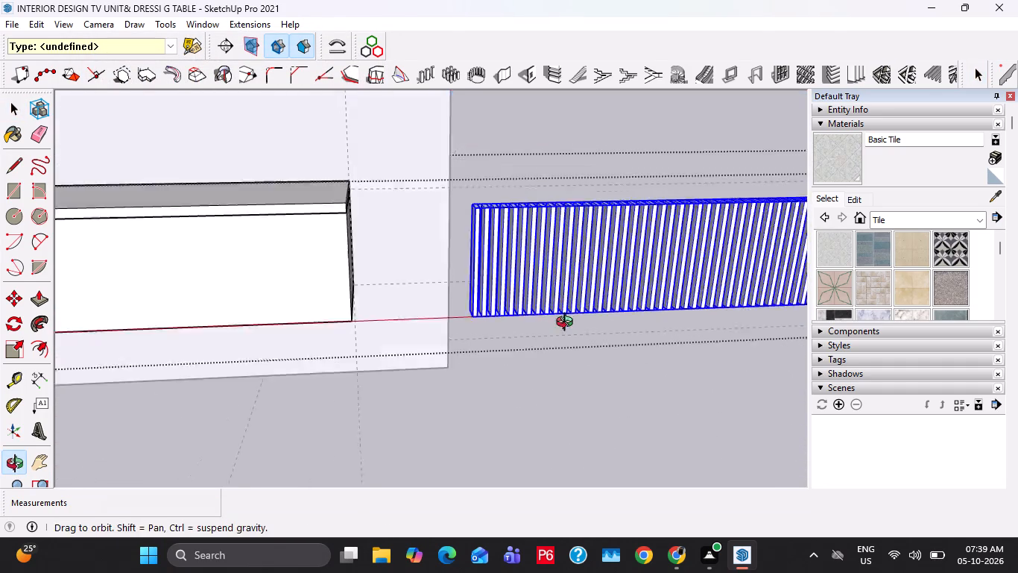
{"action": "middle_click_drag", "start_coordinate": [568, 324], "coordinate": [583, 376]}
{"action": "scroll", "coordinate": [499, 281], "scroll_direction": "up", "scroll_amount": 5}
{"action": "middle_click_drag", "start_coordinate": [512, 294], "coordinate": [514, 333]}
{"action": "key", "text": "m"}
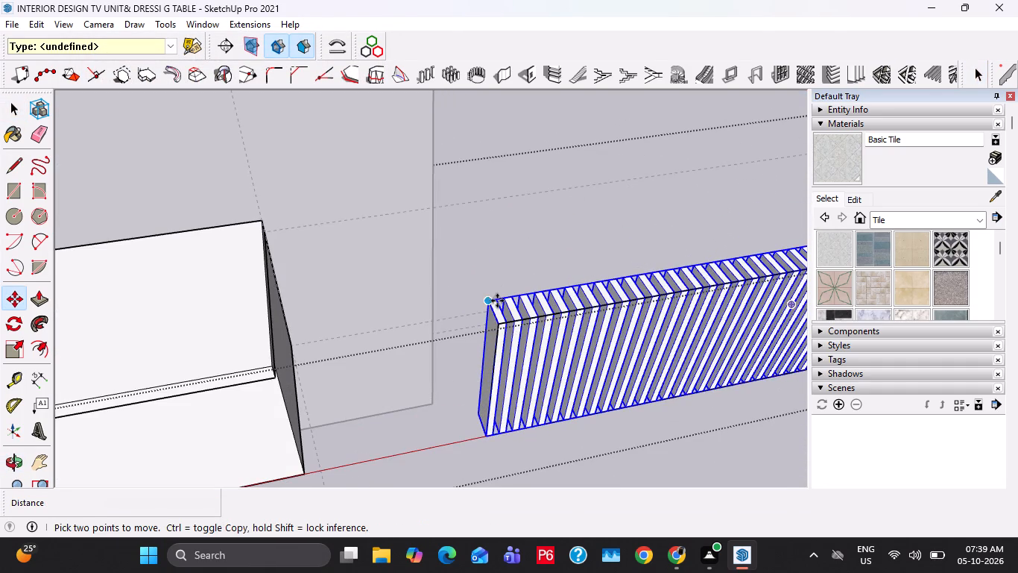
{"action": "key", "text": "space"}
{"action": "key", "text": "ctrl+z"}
Create vertical louvres on the copied face with 0.5" depth, 1/2" thickness, 1" spacing, zero angle and back location.
{"action": "triple_click", "coordinate": [559, 325]}
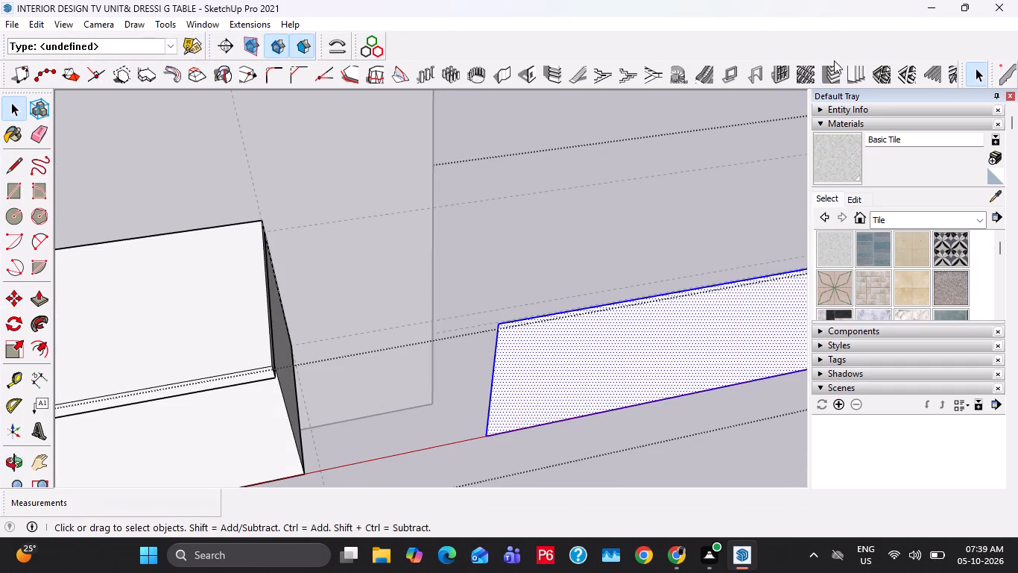
{"action": "left_click", "coordinate": [852, 70]}
{"action": "left_click", "coordinate": [228, 249]}
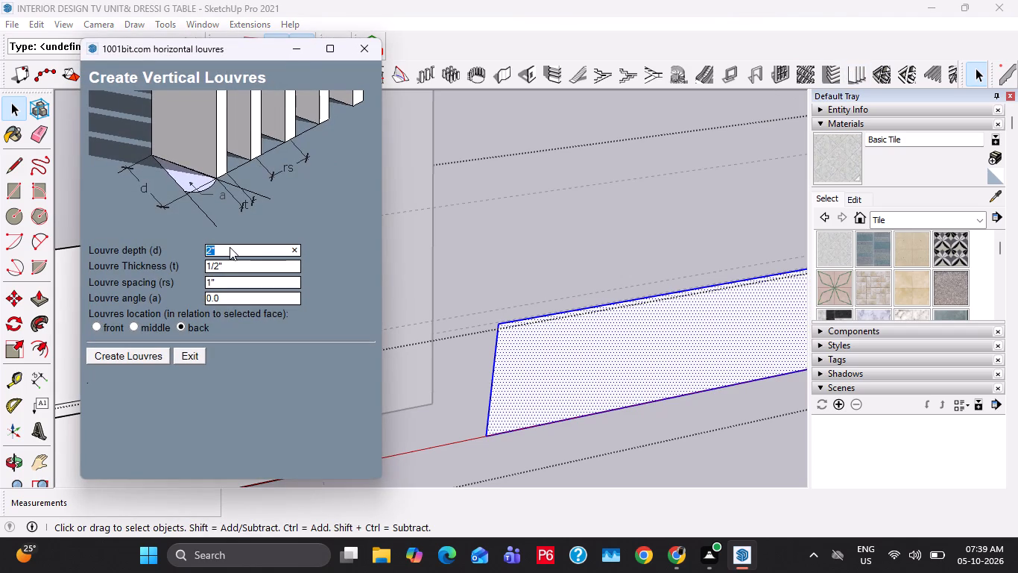
{"action": "type", "text": "0.."}
{"action": "type", "text": "5\""}
{"action": "key", "text": "Return"}
{"action": "left_click", "coordinate": [153, 353]}
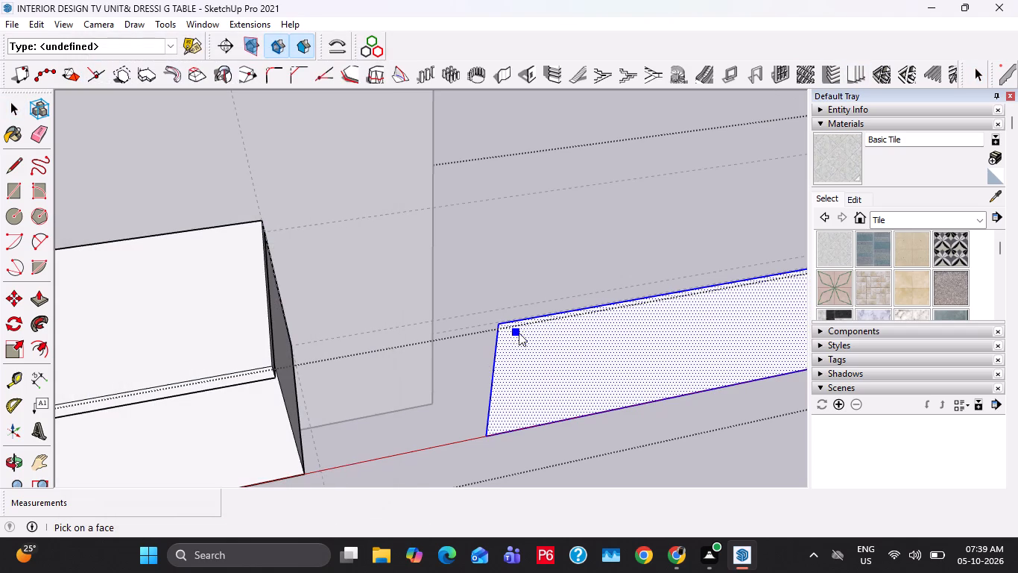
{"action": "left_click", "coordinate": [547, 333]}
{"action": "middle_click_drag", "start_coordinate": [529, 355], "coordinate": [484, 298]}
{"action": "key", "text": "Escape"}
{"action": "key", "text": "Escape"}
Move the louvre set from its top end corner onto the drawer box's front face, directly beneath the tabletop overhang.
{"action": "left_click", "coordinate": [485, 304]}
{"action": "middle_click_drag", "start_coordinate": [487, 335], "coordinate": [521, 387]}
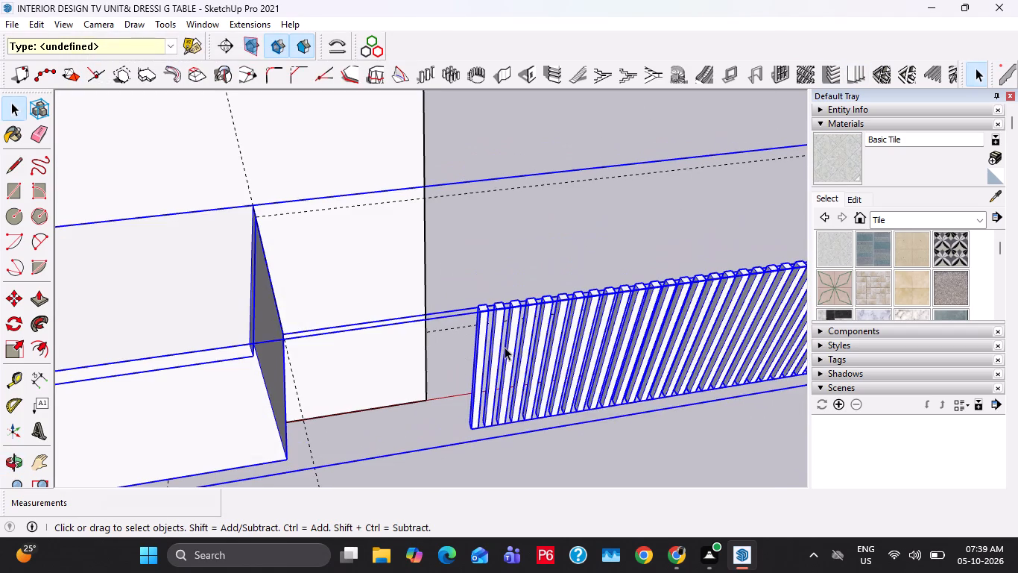
{"action": "double_click", "coordinate": [505, 346]}
{"action": "left_click", "coordinate": [491, 333]}
{"action": "key", "text": "m"}
{"action": "middle_click_drag", "start_coordinate": [488, 322], "coordinate": [492, 383]}
{"action": "scroll", "coordinate": [490, 358], "scroll_direction": "up", "scroll_amount": 3}
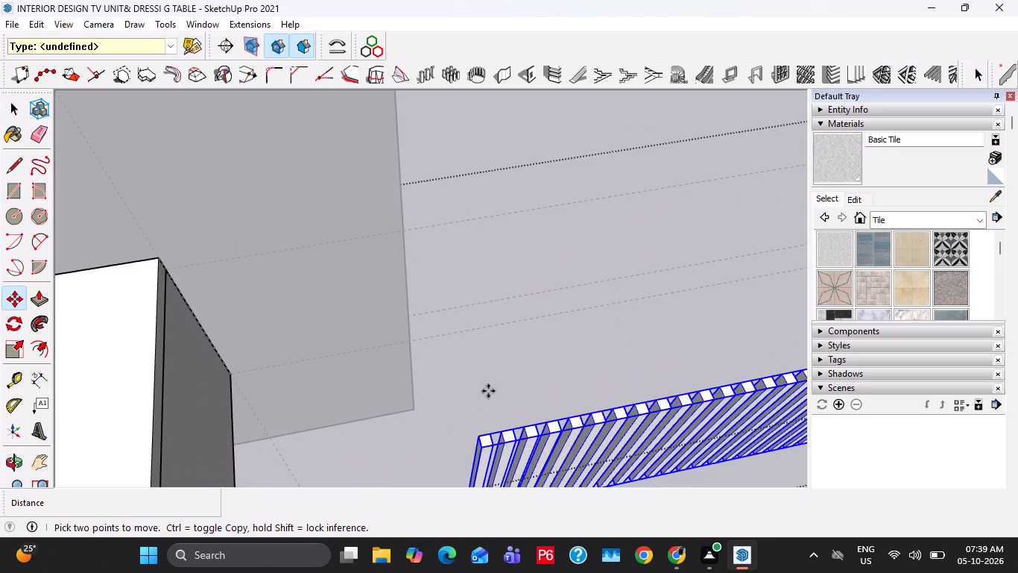
{"action": "left_click", "coordinate": [480, 428]}
{"action": "scroll", "coordinate": [416, 340], "scroll_direction": "down", "scroll_amount": 10}
{"action": "middle_click_drag", "start_coordinate": [359, 379], "coordinate": [817, 175], "text": "shift"}
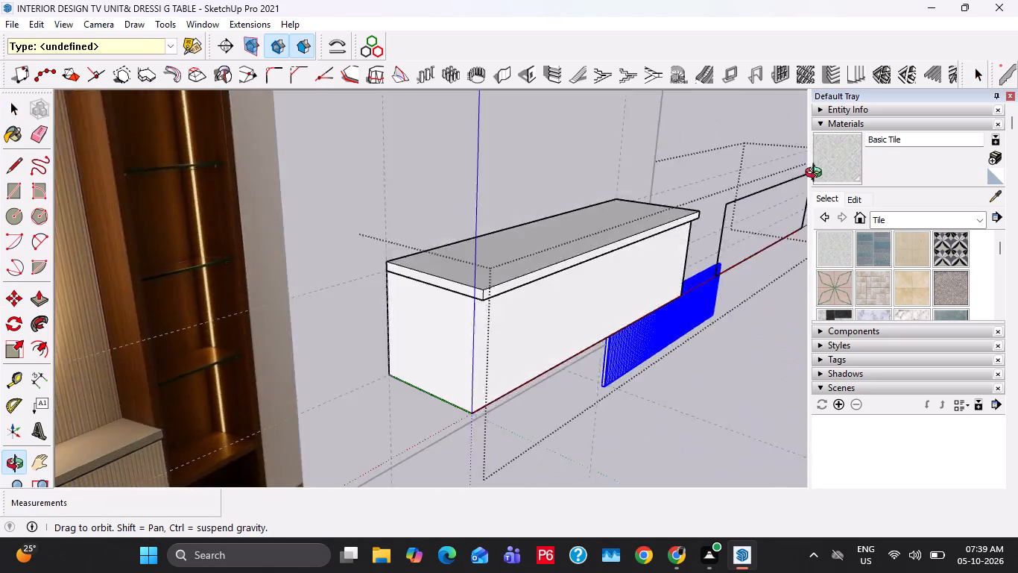
{"action": "middle_click_drag", "start_coordinate": [817, 175], "coordinate": [822, 171], "text": "shift"}
{"action": "scroll", "coordinate": [538, 354], "scroll_direction": "up", "scroll_amount": 7}
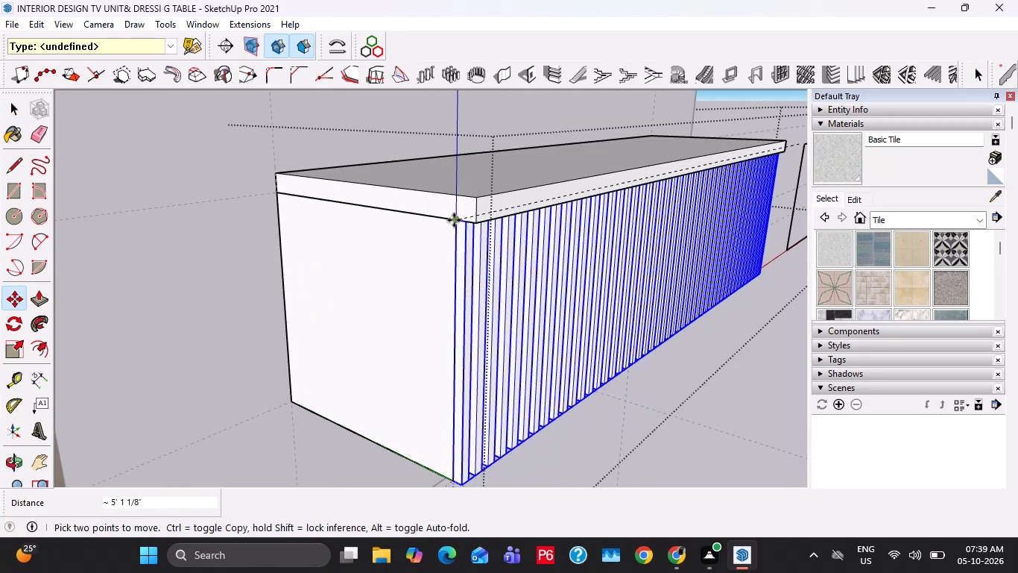
{"action": "left_click", "coordinate": [454, 220]}
{"action": "key", "text": "space"}
{"action": "left_click", "coordinate": [597, 440]}
{"action": "middle_click_drag", "start_coordinate": [509, 390], "coordinate": [352, 365]}
{"action": "scroll", "coordinate": [276, 334], "scroll_direction": "down", "scroll_amount": 7}
{"action": "middle_click_drag", "start_coordinate": [549, 322], "coordinate": [472, 291]}
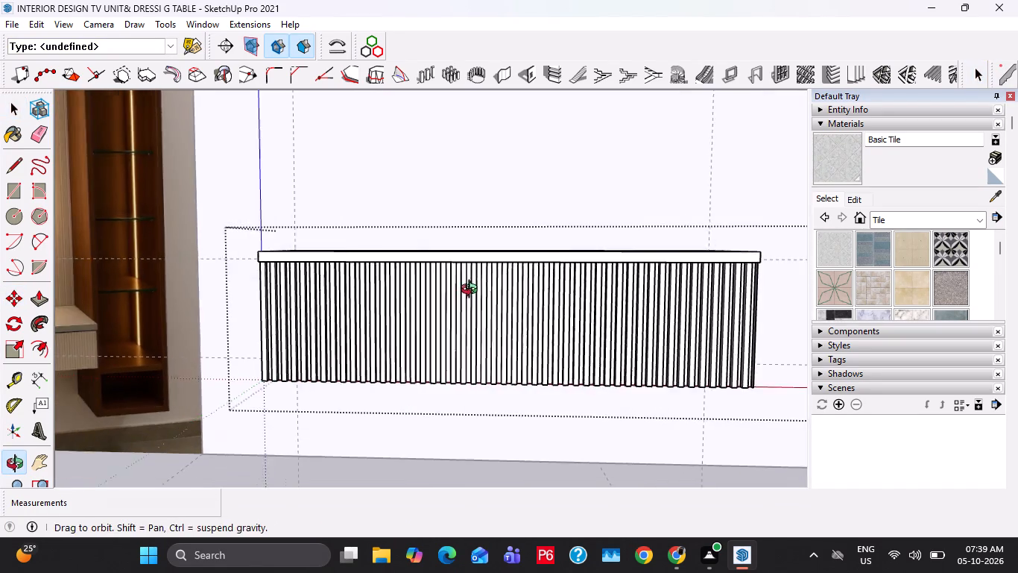
Draw a rectangle about 6' 5 11/16" by 4' on the wall between the vertical guides, starting at the tabletop's back corner.
{"action": "middle_click_drag", "start_coordinate": [472, 291], "coordinate": [476, 289]}
{"action": "scroll", "coordinate": [514, 309], "scroll_direction": "down", "scroll_amount": 4}
{"action": "middle_click_drag", "start_coordinate": [514, 325], "coordinate": [543, 531], "text": "shift"}
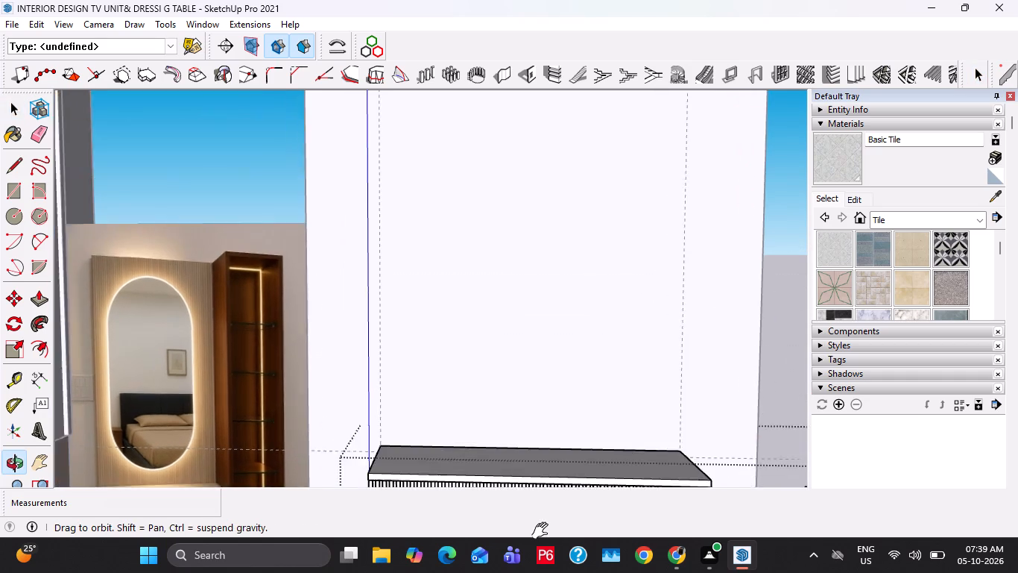
{"action": "middle_click_drag", "start_coordinate": [543, 531], "coordinate": [528, 495], "text": "shift"}
{"action": "double_click", "coordinate": [584, 301]}
{"action": "middle_click_drag", "start_coordinate": [554, 322], "coordinate": [546, 376], "text": "shift"}
{"action": "scroll", "coordinate": [544, 347], "scroll_direction": "down", "scroll_amount": 2}
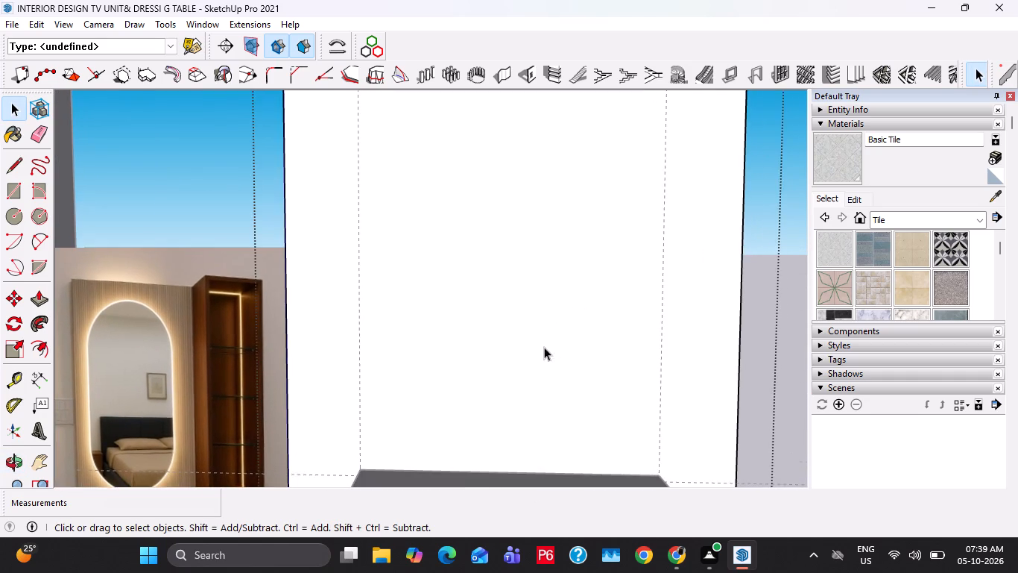
{"action": "scroll", "coordinate": [544, 347], "scroll_direction": "down", "scroll_amount": 1}
{"action": "key", "text": "Escape"}
{"action": "key", "text": "Escape"}
{"action": "key", "text": "r"}
{"action": "middle_click_drag", "start_coordinate": [446, 438], "coordinate": [449, 411]}
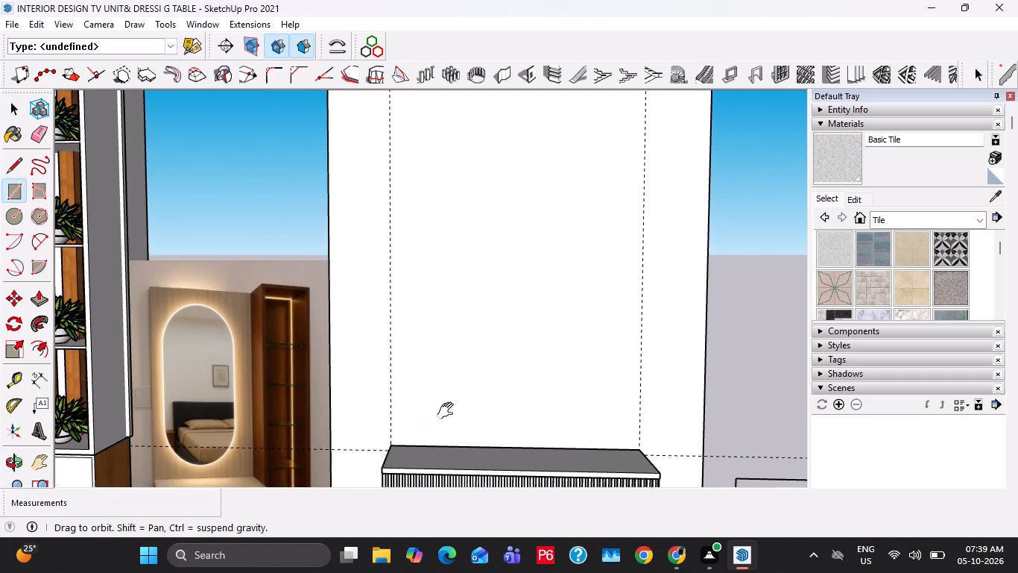
{"action": "middle_click_drag", "start_coordinate": [449, 411], "coordinate": [449, 399]}
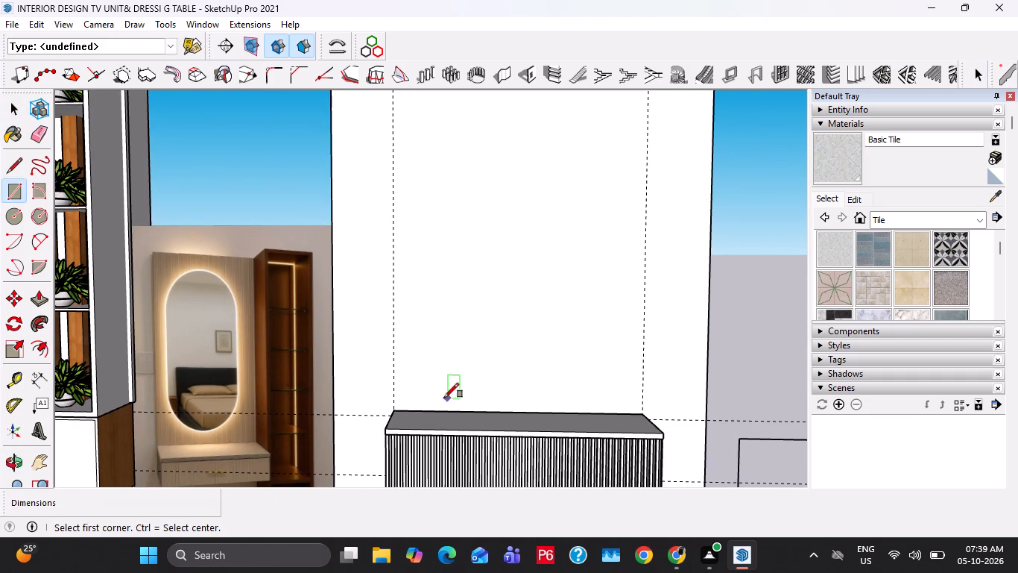
{"action": "left_click_drag", "start_coordinate": [393, 407], "coordinate": [407, 406]}
{"action": "scroll", "coordinate": [611, 295], "scroll_direction": "down", "scroll_amount": 1, "text": "shift"}
{"action": "middle_click_drag", "start_coordinate": [611, 294], "coordinate": [625, 378], "text": "shift"}
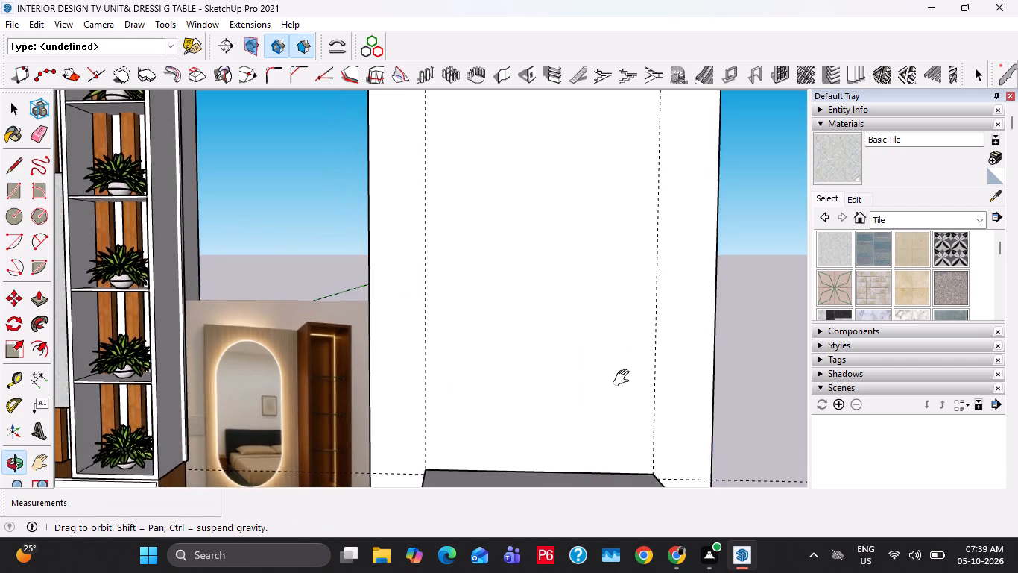
{"action": "middle_click_drag", "start_coordinate": [625, 378], "coordinate": [620, 430], "text": "shift"}
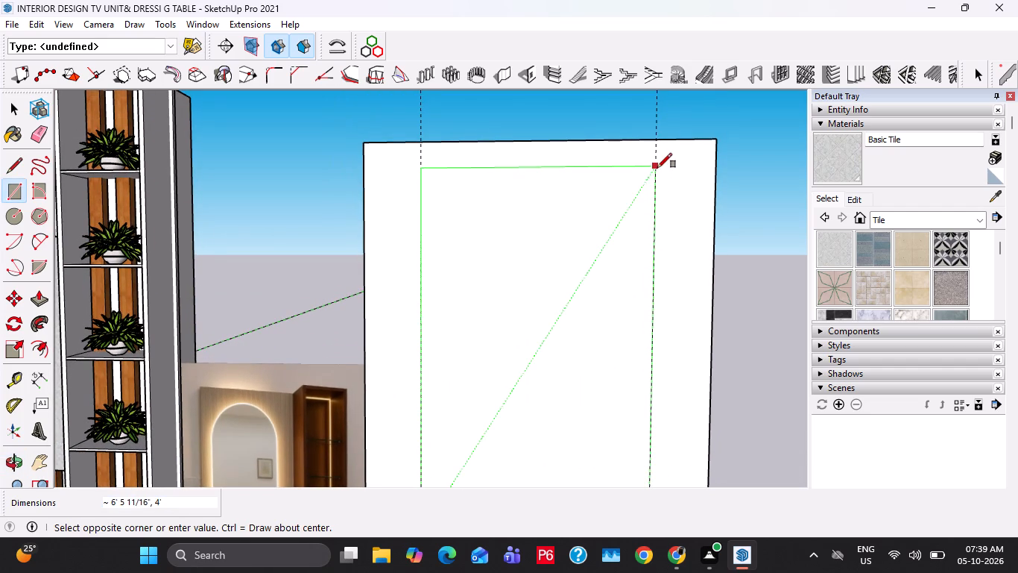
{"action": "left_click", "coordinate": [657, 168]}
Extrude the rectangular panel above the tabletop by 1" with Push/Pull.
{"action": "key", "text": "space"}
{"action": "scroll", "coordinate": [526, 260], "scroll_direction": "down", "scroll_amount": 4}
{"action": "middle_click_drag", "start_coordinate": [569, 275], "coordinate": [578, 307]}
{"action": "double_click", "coordinate": [555, 307]}
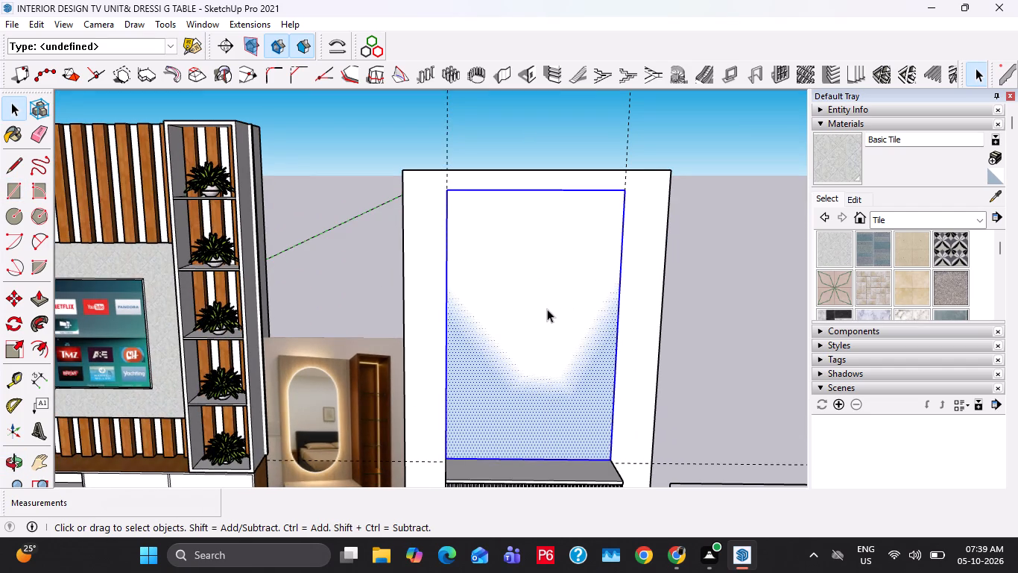
{"action": "key", "text": "p"}
{"action": "left_click", "coordinate": [546, 310]}
{"action": "type", "text": "1\""}
{"action": "key", "text": "Return"}
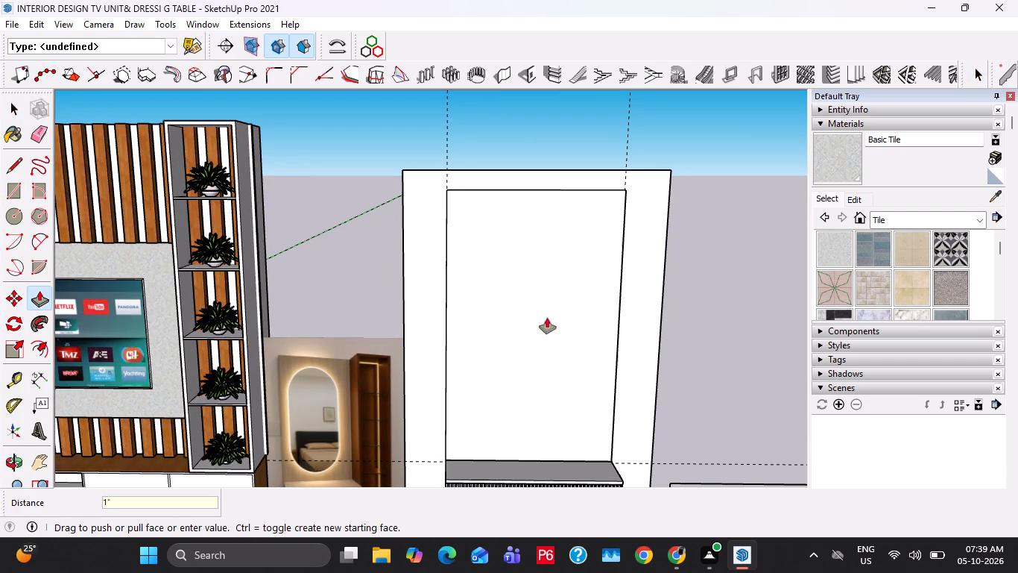
Make the whole extruded panel above the tabletop a group.
{"action": "key", "text": "space"}
{"action": "triple_click", "coordinate": [547, 318]}
{"action": "right_click", "coordinate": [547, 318]}
{"action": "left_click", "coordinate": [639, 179]}
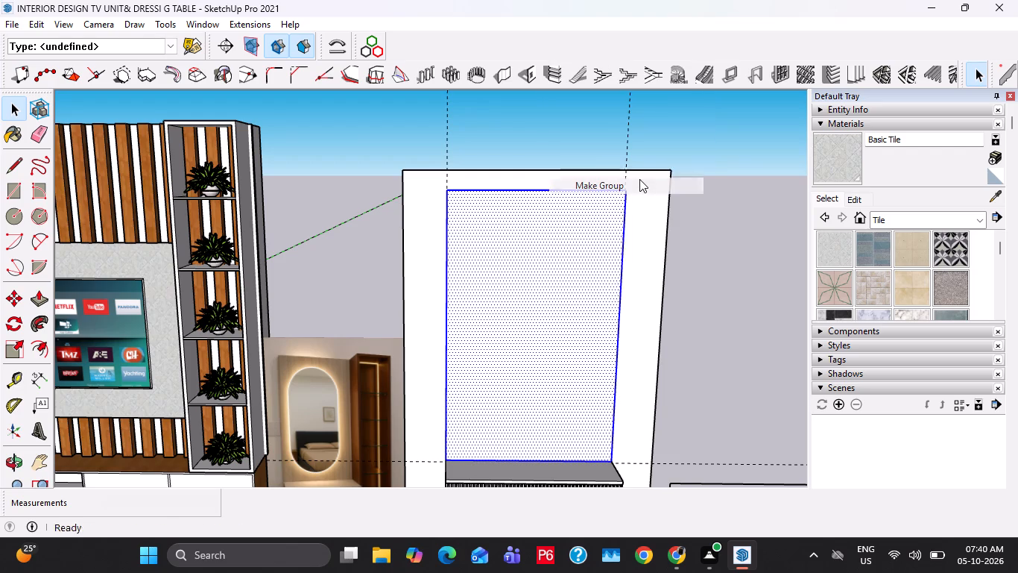
Inside the panel group, copy the front face 6' sideways along the red axis.
{"action": "middle_click_drag", "start_coordinate": [526, 328], "coordinate": [522, 289]}
{"action": "double_click", "coordinate": [522, 286]}
{"action": "middle_click_drag", "start_coordinate": [526, 328], "coordinate": [525, 293]}
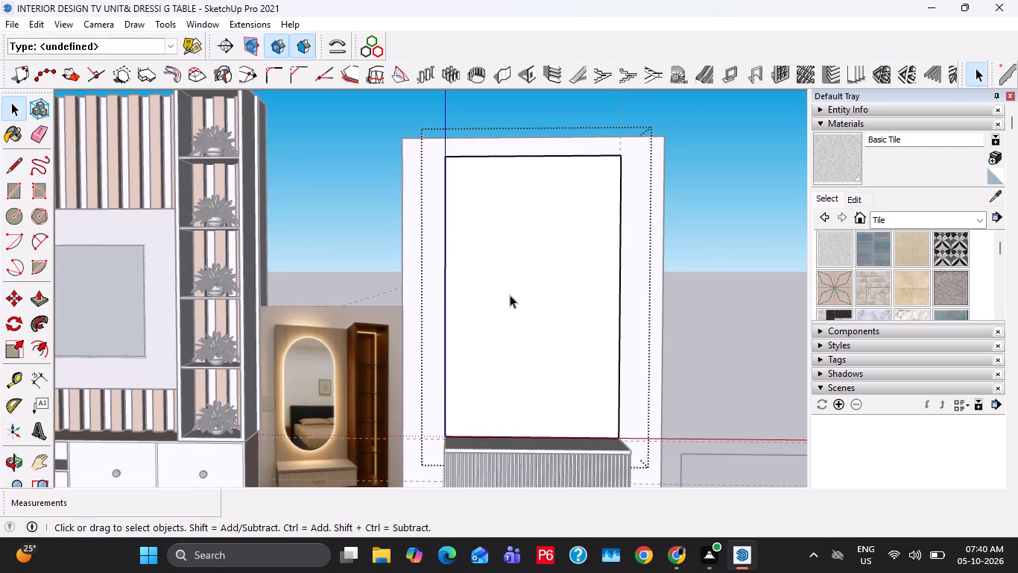
{"action": "double_click", "coordinate": [518, 255]}
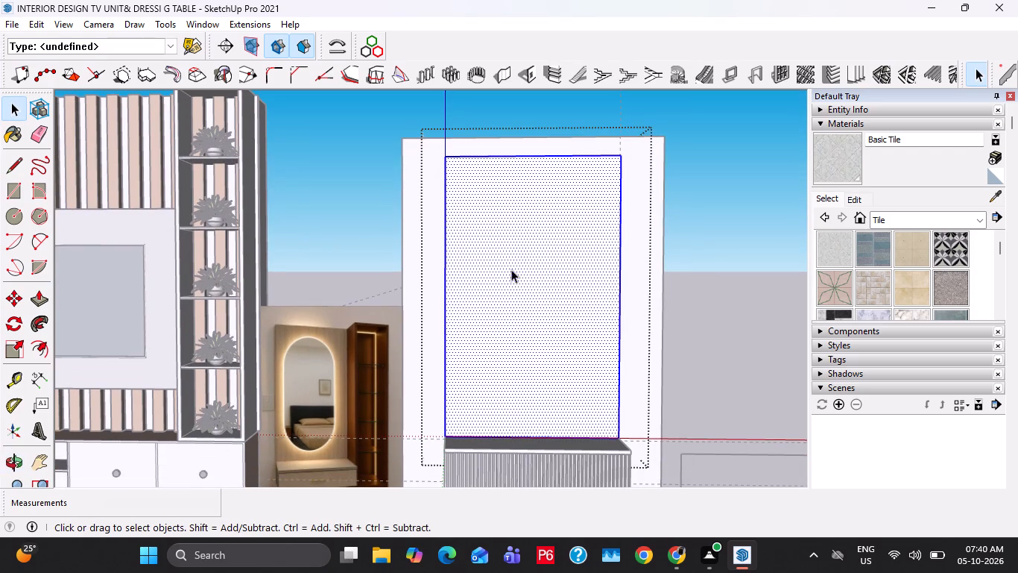
{"action": "key", "text": "m"}
{"action": "left_click", "coordinate": [447, 435], "text": "ctrl"}
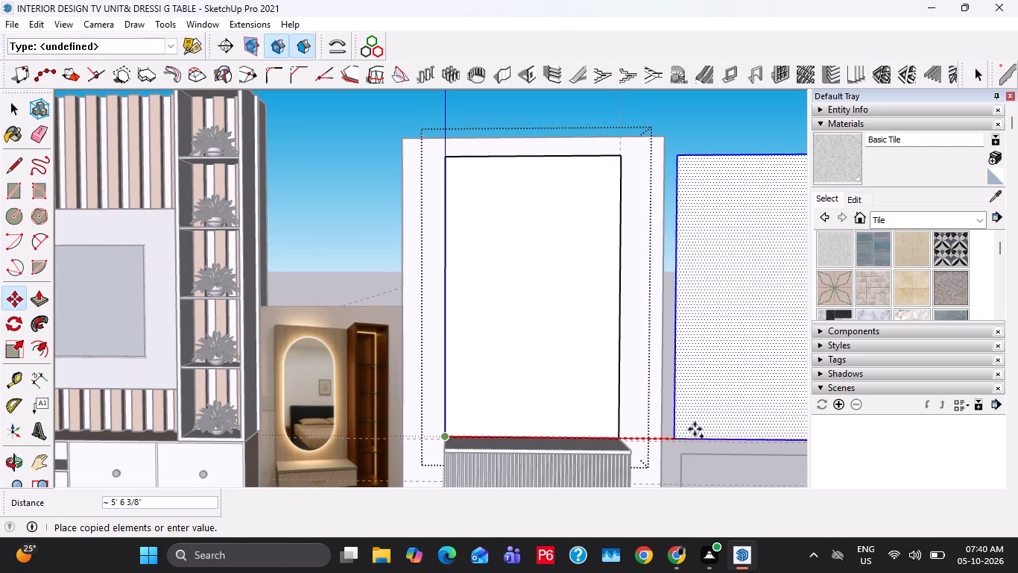
{"action": "type", "text": "6'"}
{"action": "key", "text": "Return"}
{"action": "key", "text": "space"}
Create vertical louvres on the copied face with 1/2" depth, 1/2" thickness, 1" spacing, zero angle and back location.
{"action": "middle_click_drag", "start_coordinate": [664, 404], "coordinate": [526, 397], "text": "shift"}
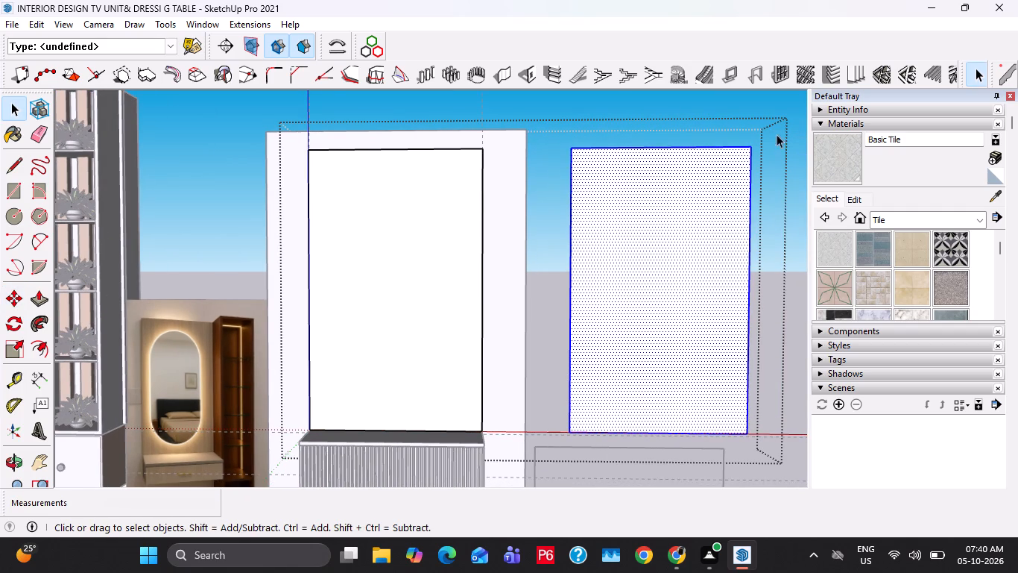
{"action": "left_click", "coordinate": [861, 75]}
{"action": "left_click", "coordinate": [157, 354]}
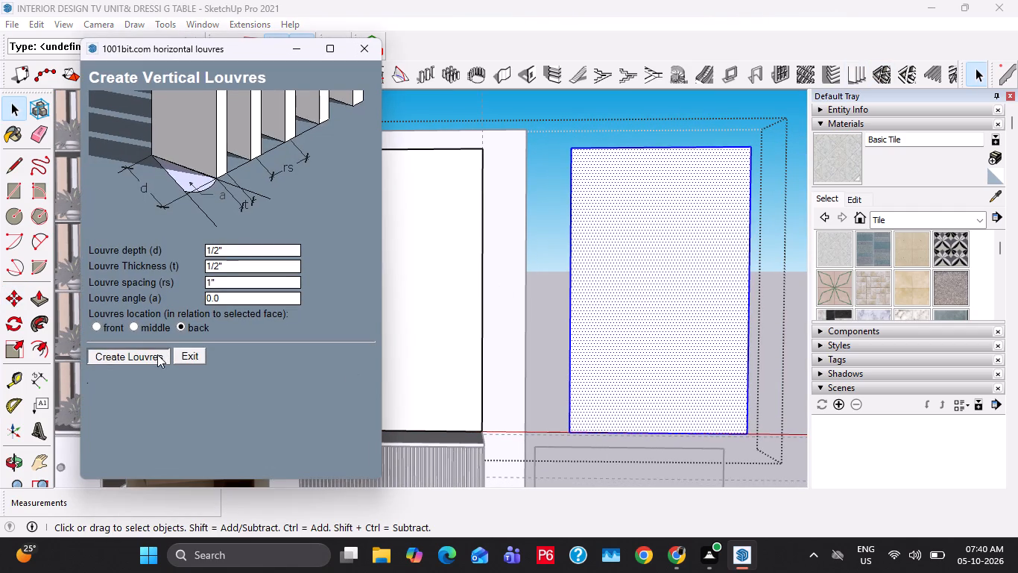
Examine the new louvre set's lower corner and its position relative to the plain panel.
{"action": "scroll", "coordinate": [628, 328], "scroll_direction": "up", "scroll_amount": 8}
{"action": "middle_click_drag", "start_coordinate": [635, 381], "coordinate": [607, 318]}
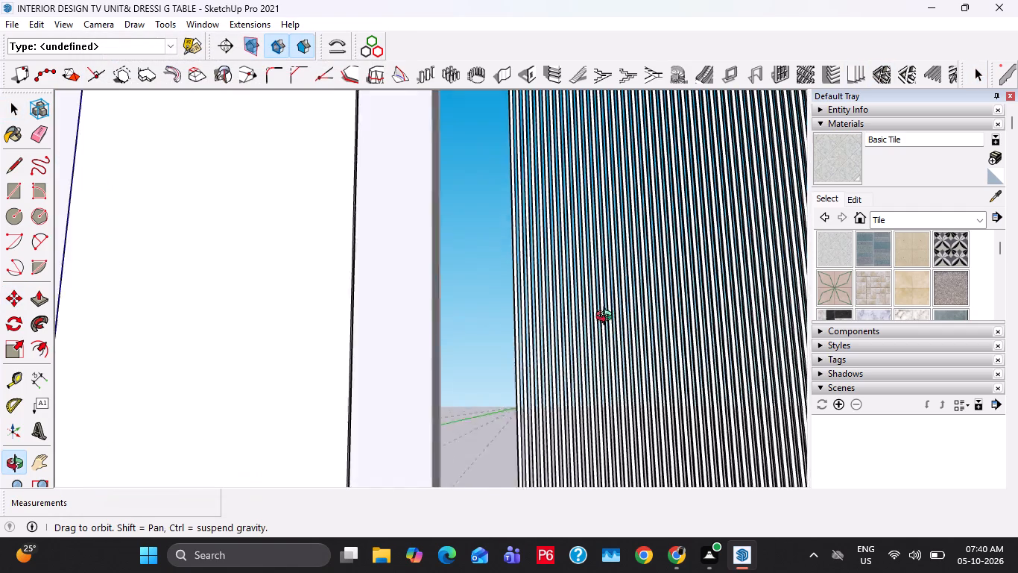
{"action": "middle_click_drag", "start_coordinate": [607, 318], "coordinate": [715, 320]}
{"action": "scroll", "coordinate": [520, 378], "scroll_direction": "up", "scroll_amount": 9}
{"action": "middle_click_drag", "start_coordinate": [505, 382], "coordinate": [547, 398]}
{"action": "key", "text": "m"}
{"action": "key", "text": "space"}
{"action": "scroll", "coordinate": [496, 388], "scroll_direction": "down", "scroll_amount": 18}
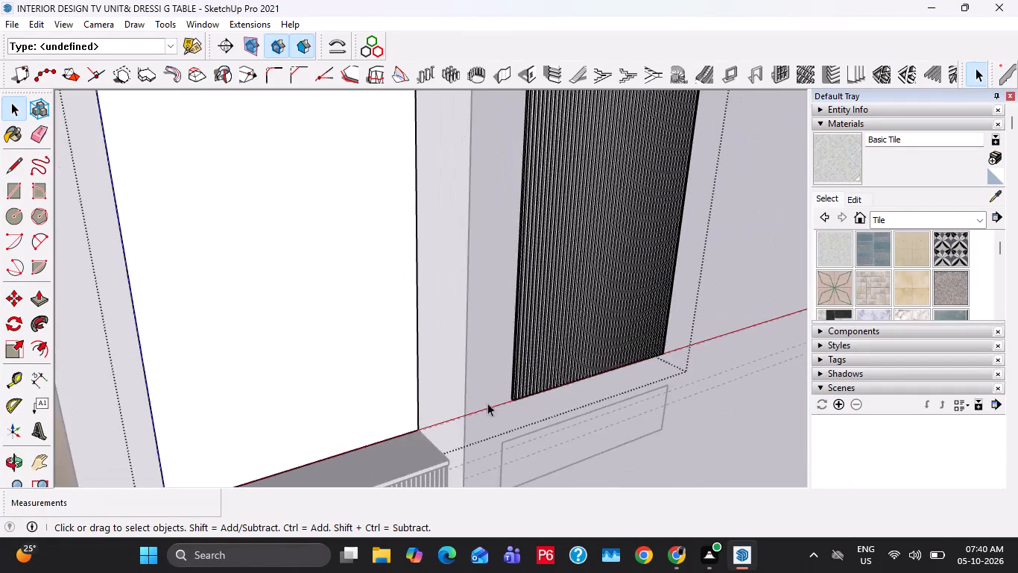
{"action": "middle_click_drag", "start_coordinate": [456, 383], "coordinate": [388, 375]}
{"action": "scroll", "coordinate": [480, 371], "scroll_direction": "down", "scroll_amount": 5}
{"action": "middle_click_drag", "start_coordinate": [396, 345], "coordinate": [478, 357], "text": "shift"}
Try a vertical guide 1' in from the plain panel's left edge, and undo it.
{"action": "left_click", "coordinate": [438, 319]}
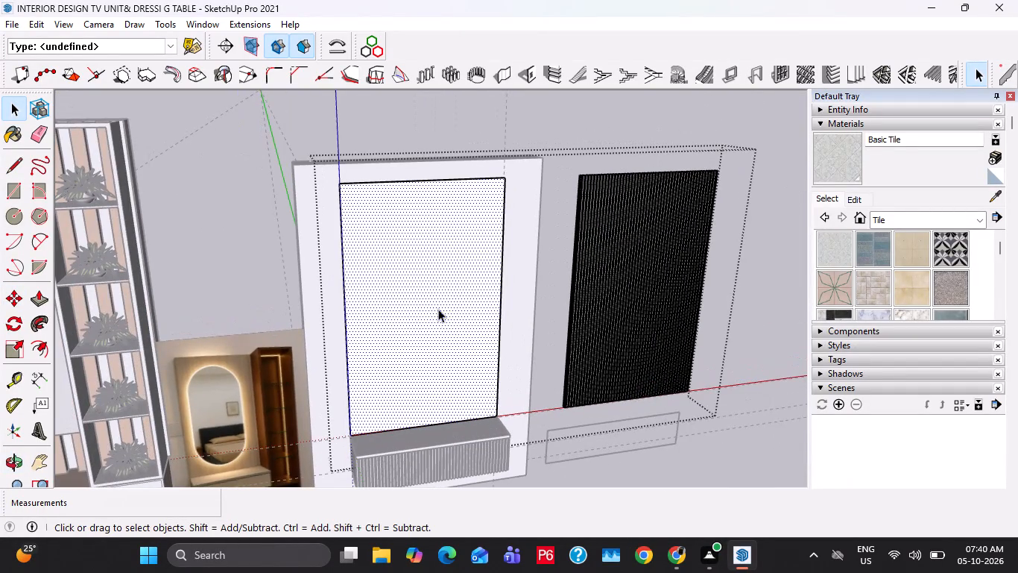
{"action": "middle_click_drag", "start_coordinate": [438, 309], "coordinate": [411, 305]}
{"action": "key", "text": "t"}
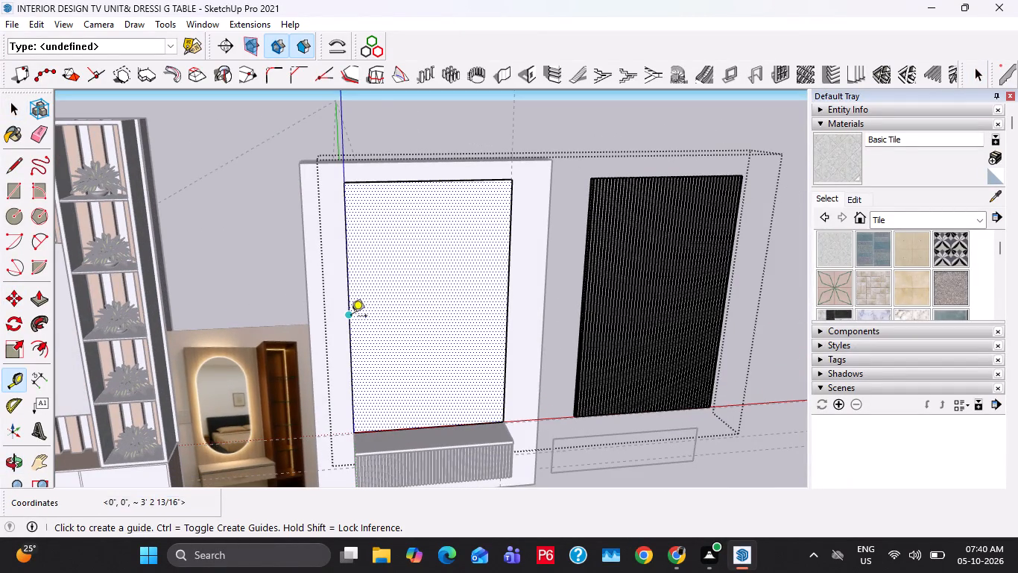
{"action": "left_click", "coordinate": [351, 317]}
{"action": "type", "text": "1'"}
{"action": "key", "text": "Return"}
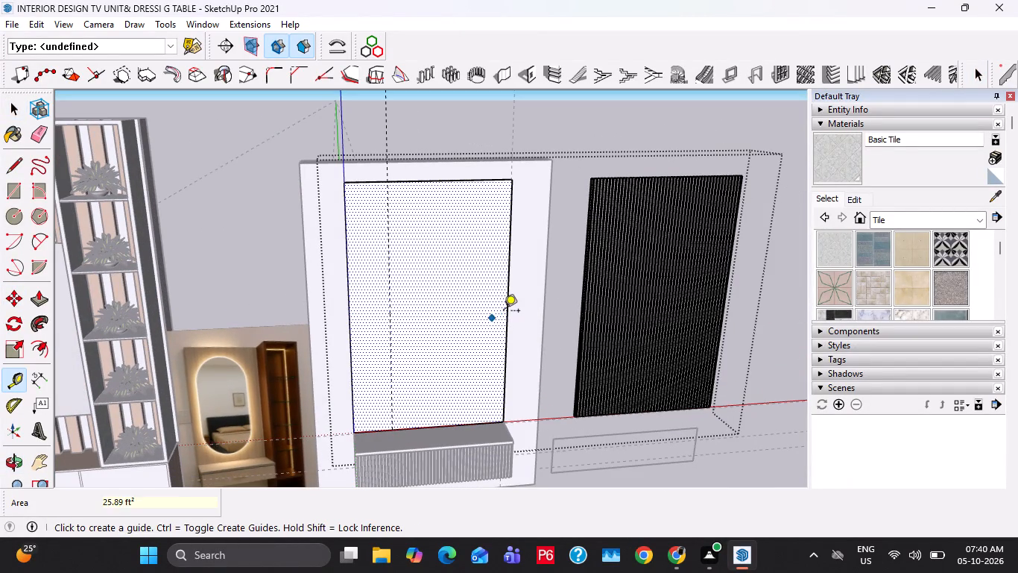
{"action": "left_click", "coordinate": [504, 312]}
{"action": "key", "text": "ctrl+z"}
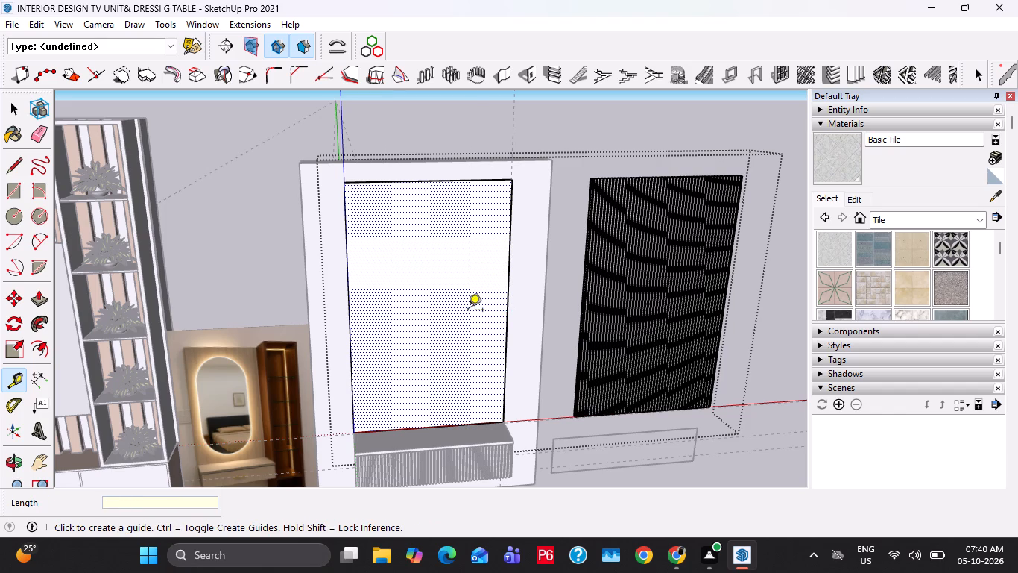
Place guides 6" inward from all four edges of the plain panel's front face.
{"action": "left_click", "coordinate": [509, 260]}
{"action": "type", "text": "6\""}
{"action": "key", "text": "Return"}
{"action": "left_click", "coordinate": [350, 278]}
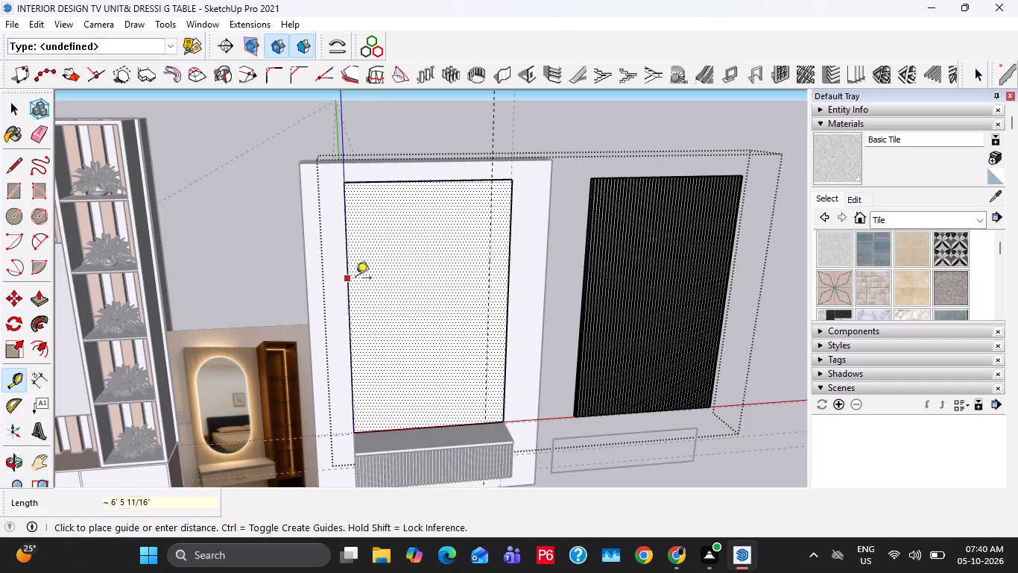
{"action": "type", "text": "6\""}
{"action": "key", "text": "Return"}
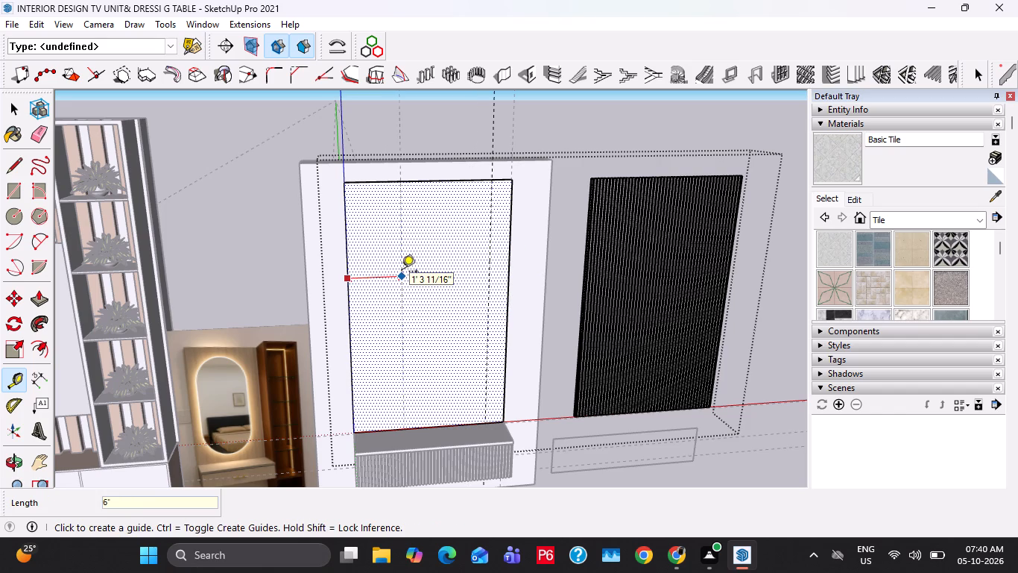
{"action": "left_click_drag", "start_coordinate": [445, 182], "coordinate": [445, 189]}
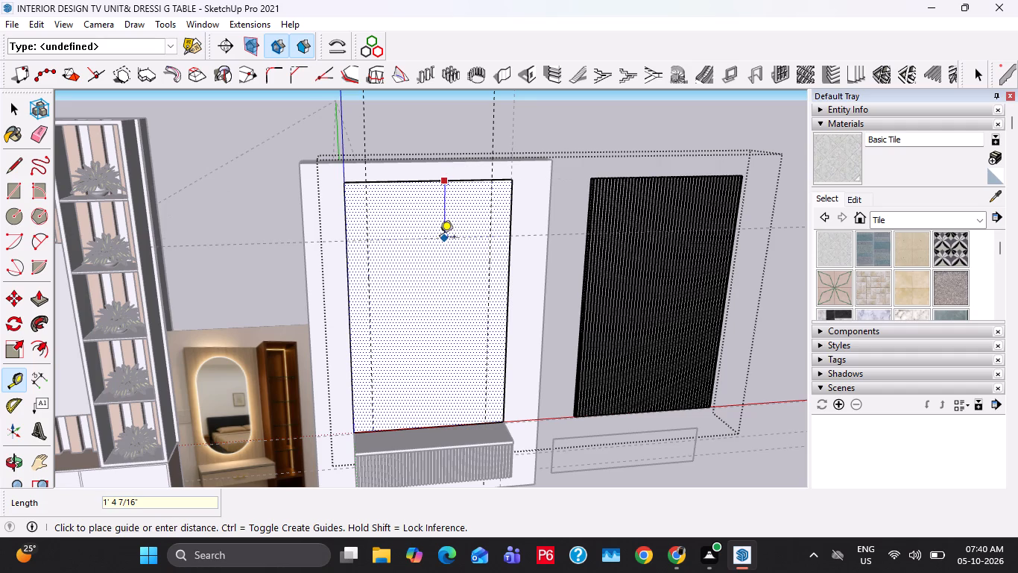
{"action": "type", "text": "6\""}
{"action": "key", "text": "Return"}
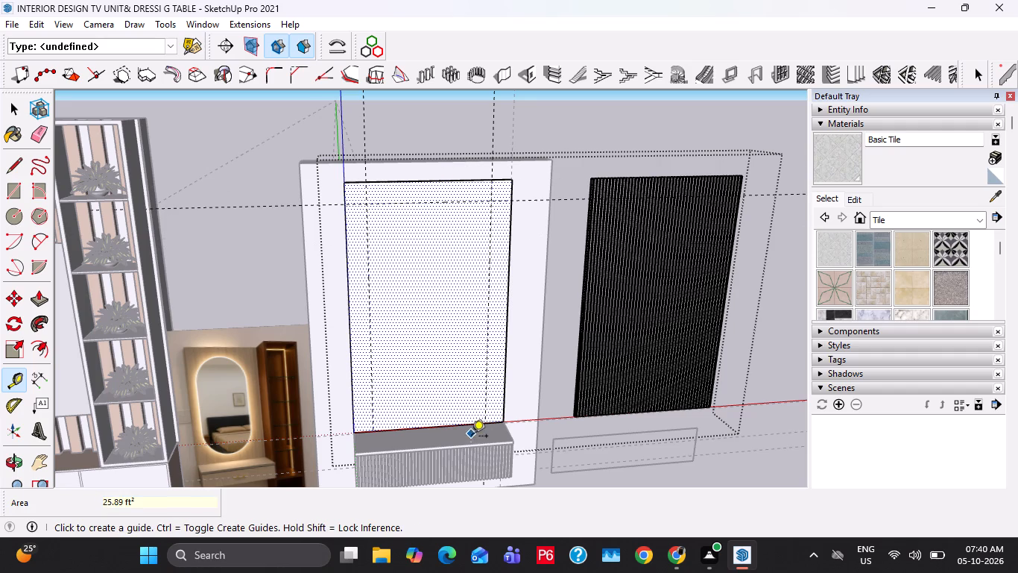
{"action": "left_click", "coordinate": [469, 426]}
{"action": "type", "text": "6\""}
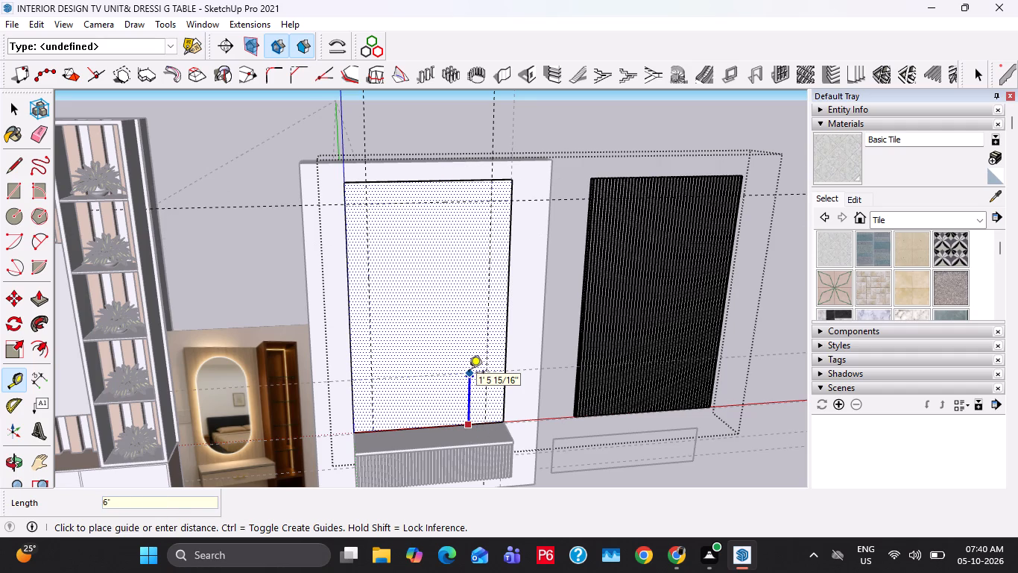
{"action": "key", "text": "Return"}
{"action": "key", "text": "space"}
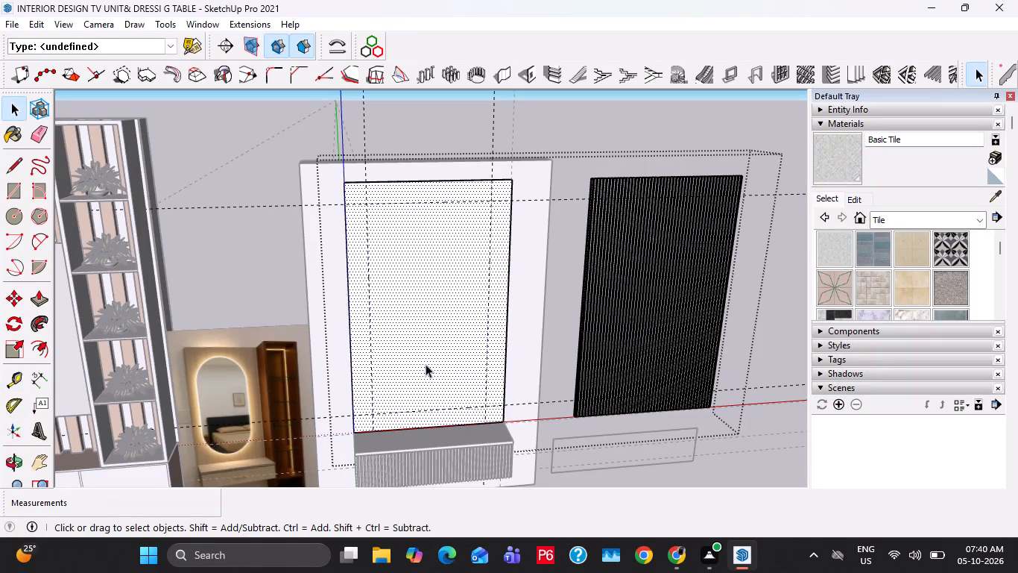
Add two horizontal guides on the panel, 1'6" above the lower inset guide and 1'6" below the upper one.
{"action": "key", "text": "t"}
{"action": "left_click", "coordinate": [434, 411]}
{"action": "type", "text": "1'6\""}
{"action": "key", "text": "Return"}
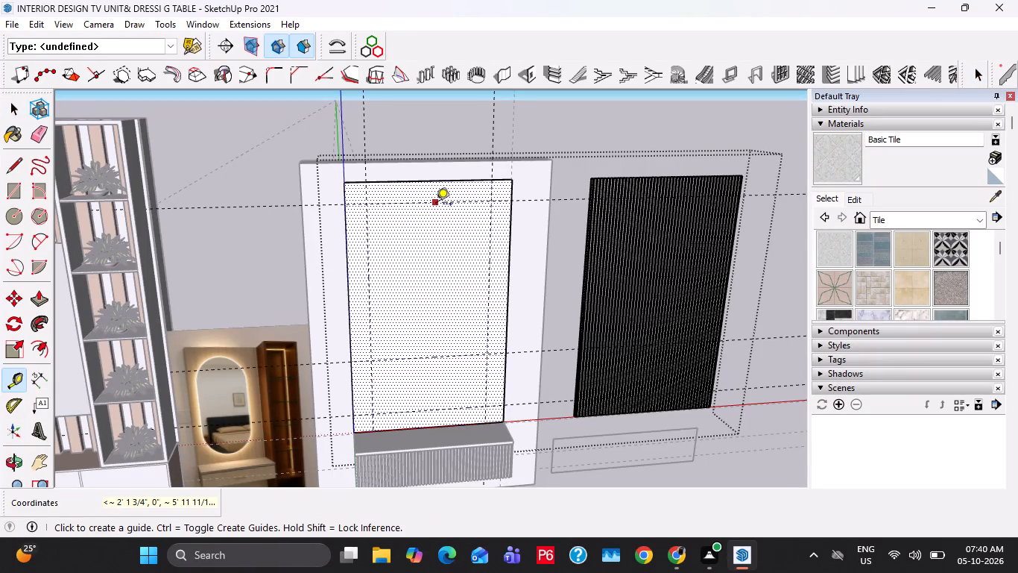
{"action": "left_click", "coordinate": [436, 205]}
{"action": "type", "text": "1'6\""}
{"action": "key", "text": "Return"}
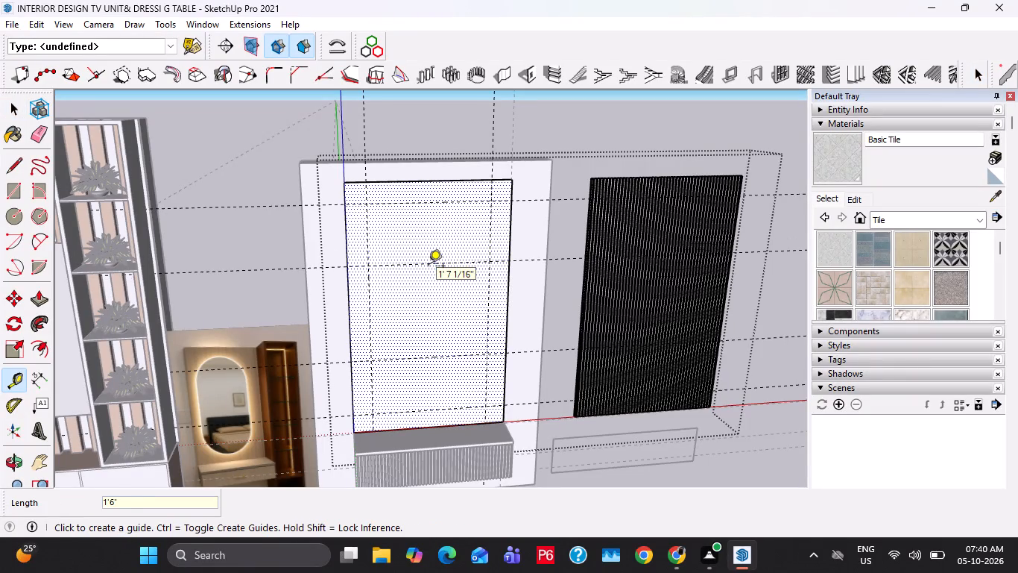
{"action": "key", "text": "n"}
{"action": "key", "text": "space"}
Draw the mirror outline's top arc with a 1'6" bulge and a matching bottom arc, spanning between the vertical inset guides.
{"action": "type", "text": "A"}
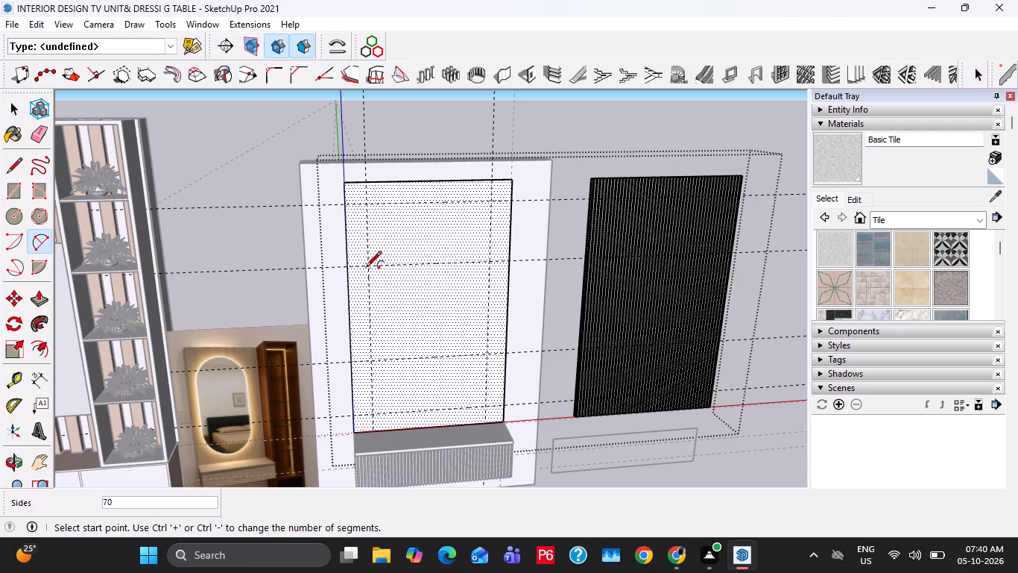
{"action": "left_click", "coordinate": [372, 266]}
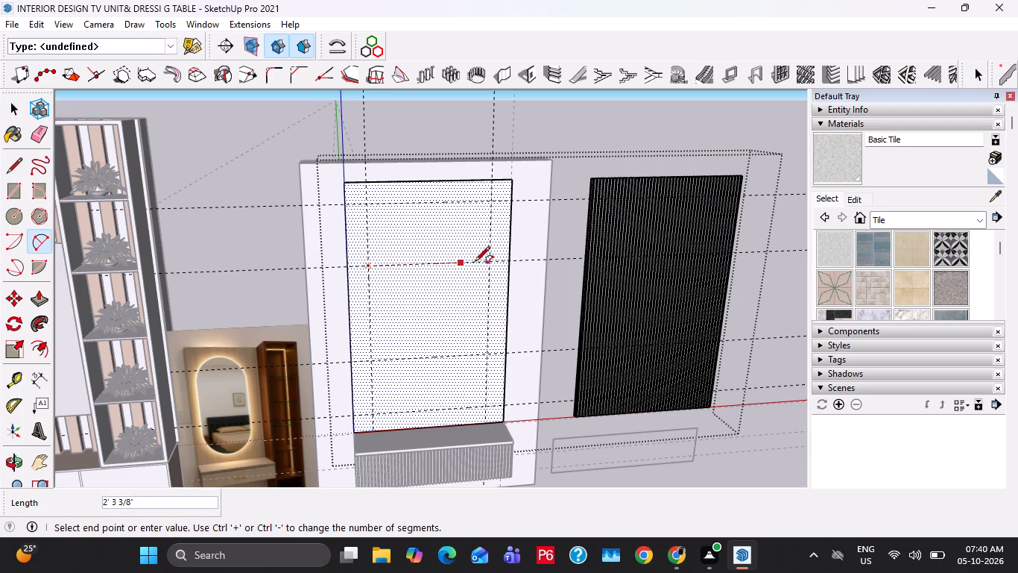
{"action": "left_click", "coordinate": [489, 262]}
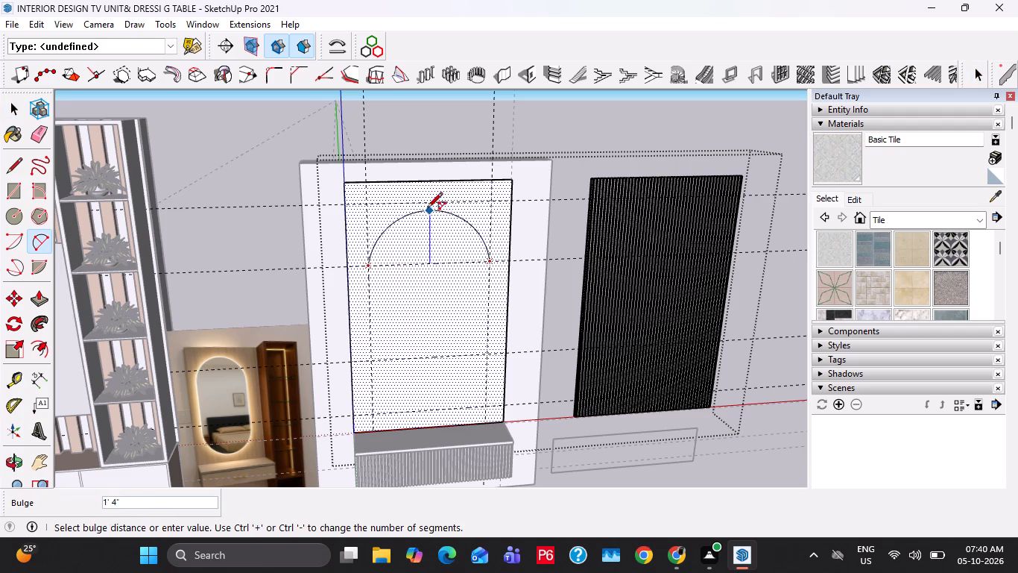
{"action": "left_click", "coordinate": [427, 204]}
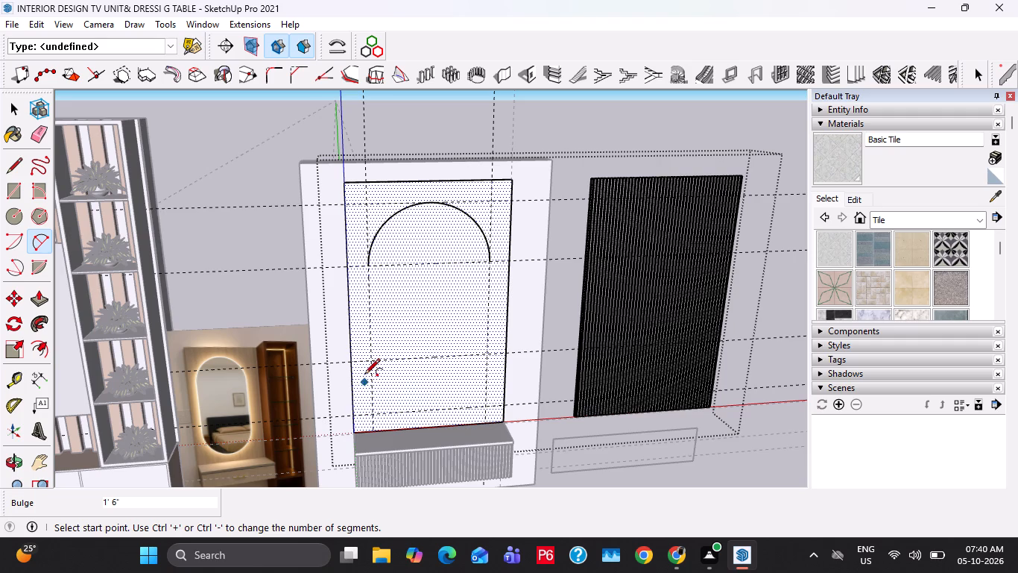
{"action": "left_click", "coordinate": [368, 361]}
{"action": "left_click", "coordinate": [483, 357]}
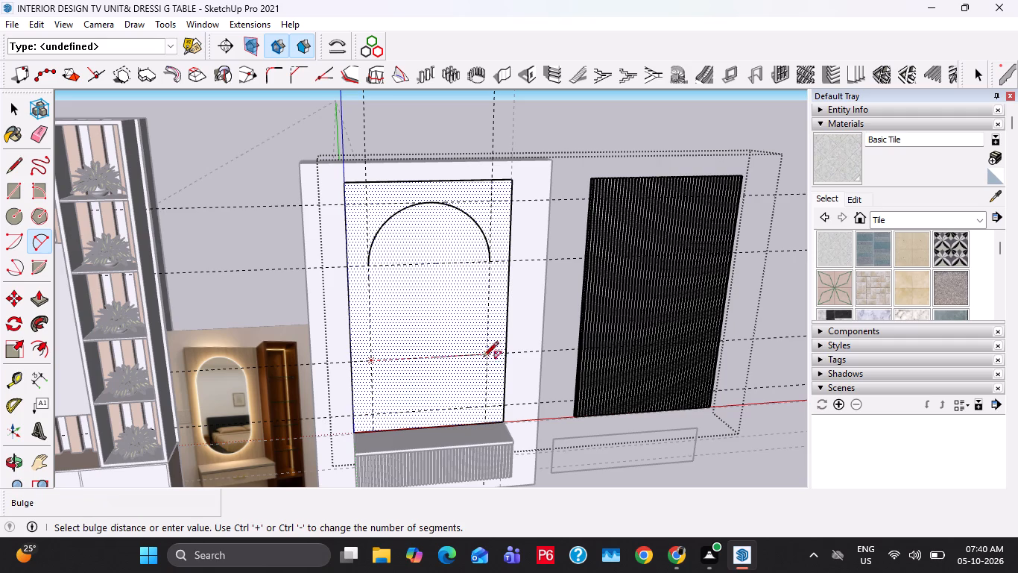
{"action": "left_click", "coordinate": [428, 408]}
{"action": "key", "text": "space"}
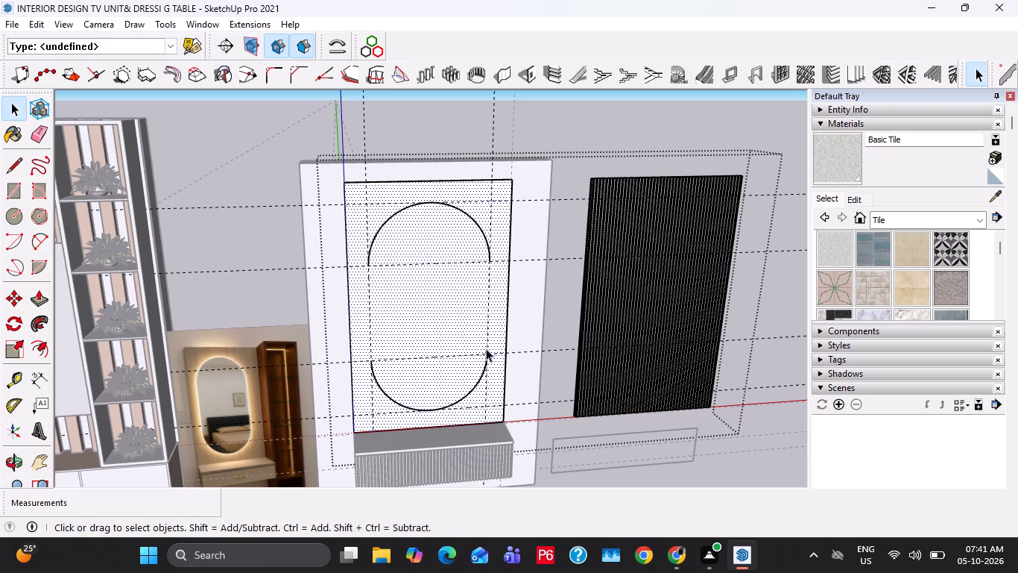
Close the mirror outline with two vertical lines joining the ends of the top and bottom arcs.
{"action": "key", "text": "l"}
{"action": "left_click", "coordinate": [487, 264]}
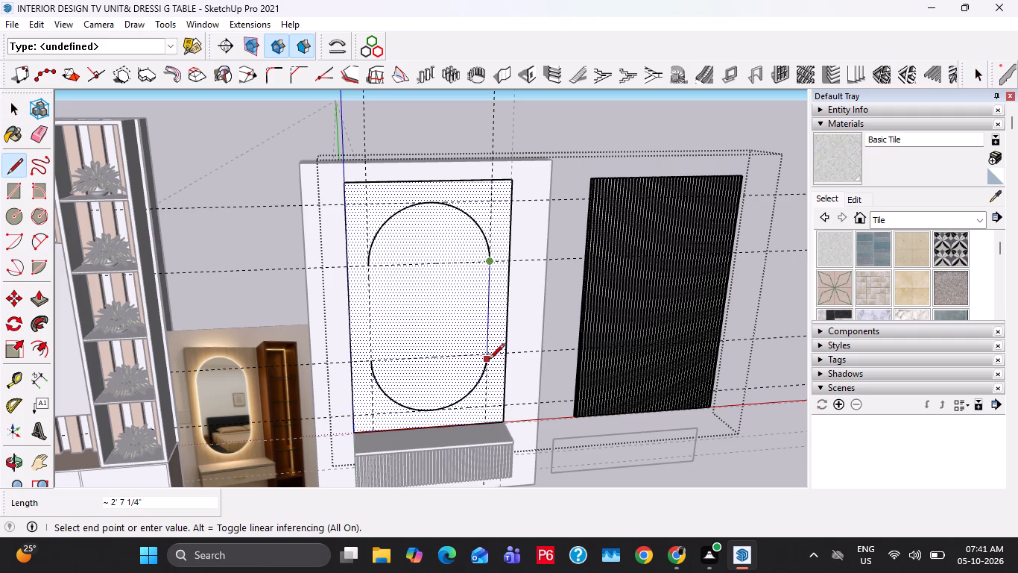
{"action": "left_click", "coordinate": [489, 360]}
{"action": "key", "text": "space"}
{"action": "key", "text": "space"}
{"action": "key", "text": "l"}
{"action": "left_click", "coordinate": [370, 266]}
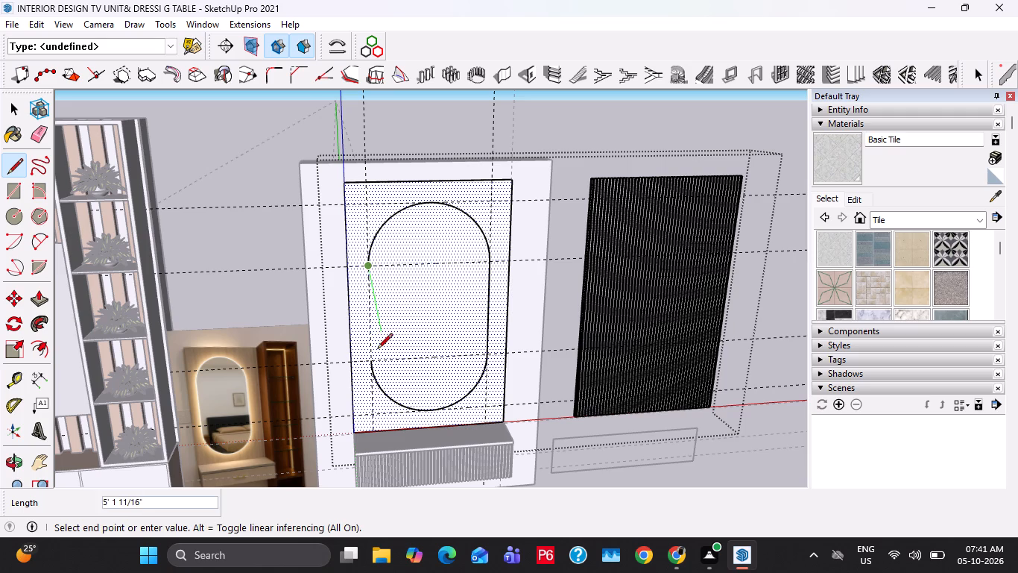
{"action": "left_click", "coordinate": [373, 361]}
{"action": "key", "text": "space"}
Push/Pull the oval mirror face 2" outward from the plain panel.
{"action": "left_click", "coordinate": [435, 310]}
{"action": "left_click", "coordinate": [435, 310]}
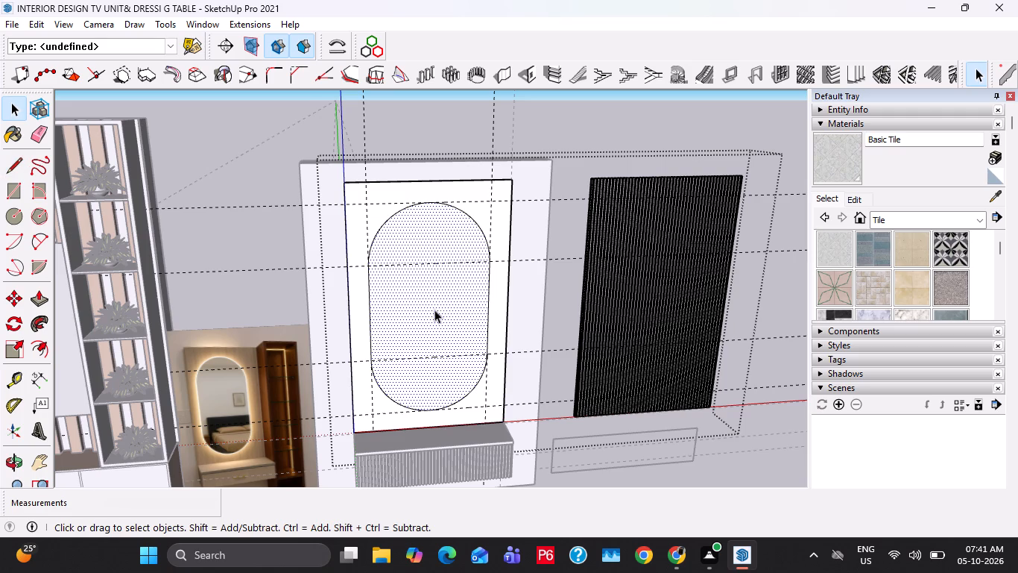
{"action": "double_click", "coordinate": [421, 307]}
{"action": "left_click", "coordinate": [417, 310]}
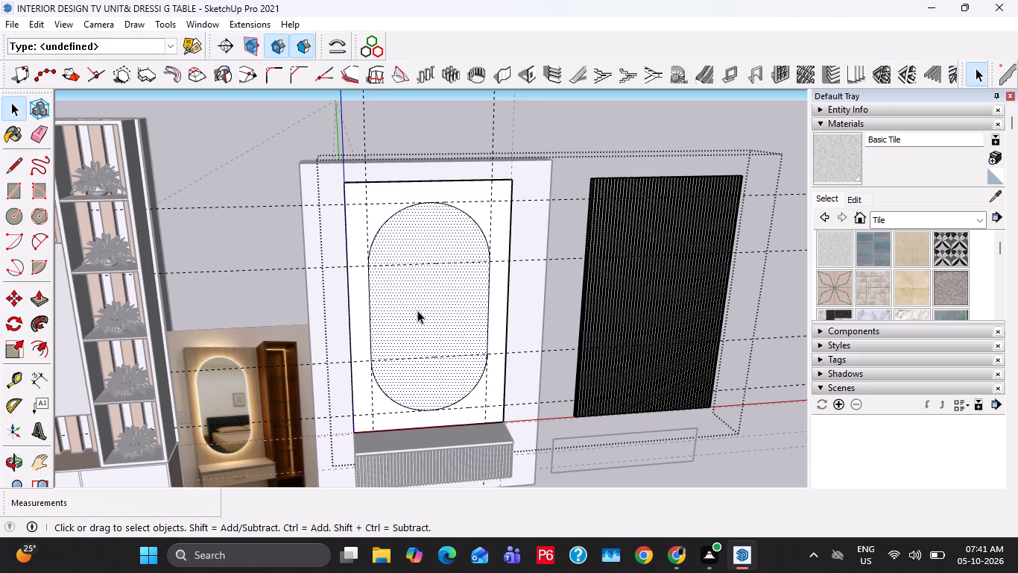
{"action": "key", "text": "p"}
{"action": "left_click", "coordinate": [417, 310]}
{"action": "type", "text": "2\""}
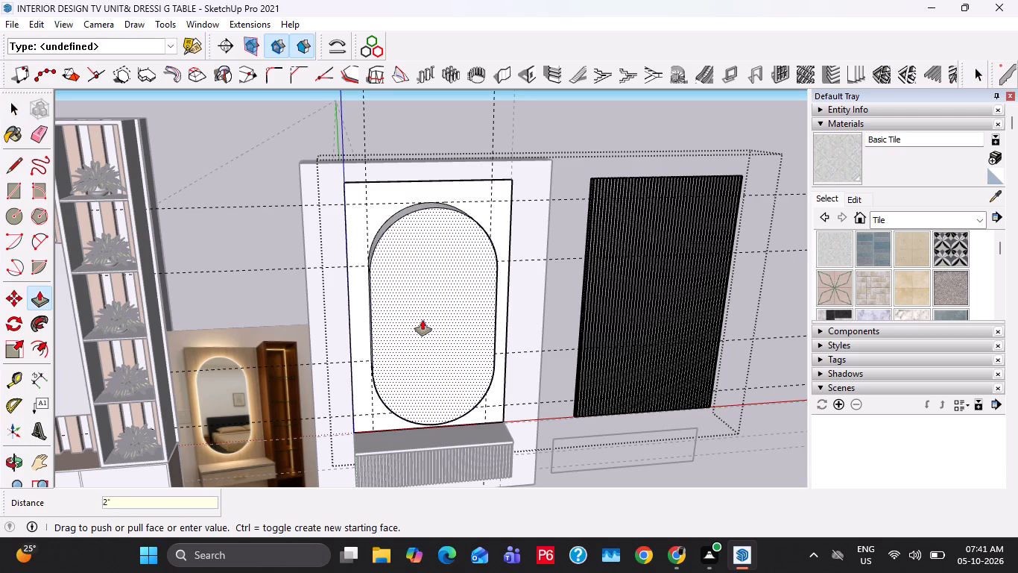
{"action": "key", "text": "Return"}
{"action": "key", "text": "space"}
Move the fluted slat panel by its top corner onto the matching front corner of the plain panel with the mirror.
{"action": "left_click", "coordinate": [607, 235]}
{"action": "middle_click_drag", "start_coordinate": [638, 240], "coordinate": [617, 381]}
{"action": "scroll", "coordinate": [633, 214], "scroll_direction": "up", "scroll_amount": 3}
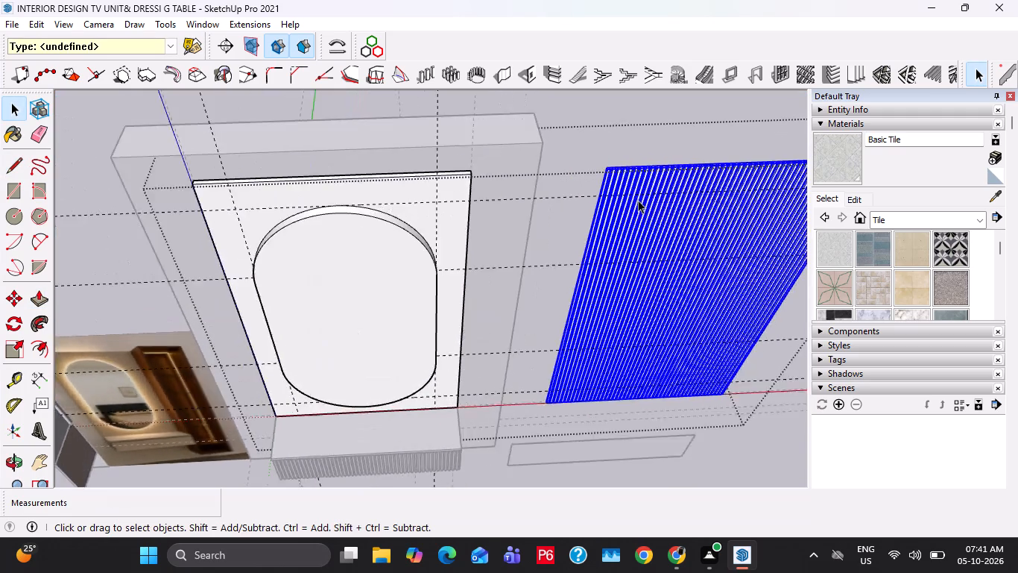
{"action": "scroll", "coordinate": [638, 200], "scroll_direction": "up", "scroll_amount": 5}
{"action": "middle_click_drag", "start_coordinate": [626, 195], "coordinate": [616, 291]}
{"action": "scroll", "coordinate": [623, 209], "scroll_direction": "up", "scroll_amount": 1}
{"action": "key", "text": "m"}
{"action": "scroll", "coordinate": [594, 337], "scroll_direction": "up", "scroll_amount": 4}
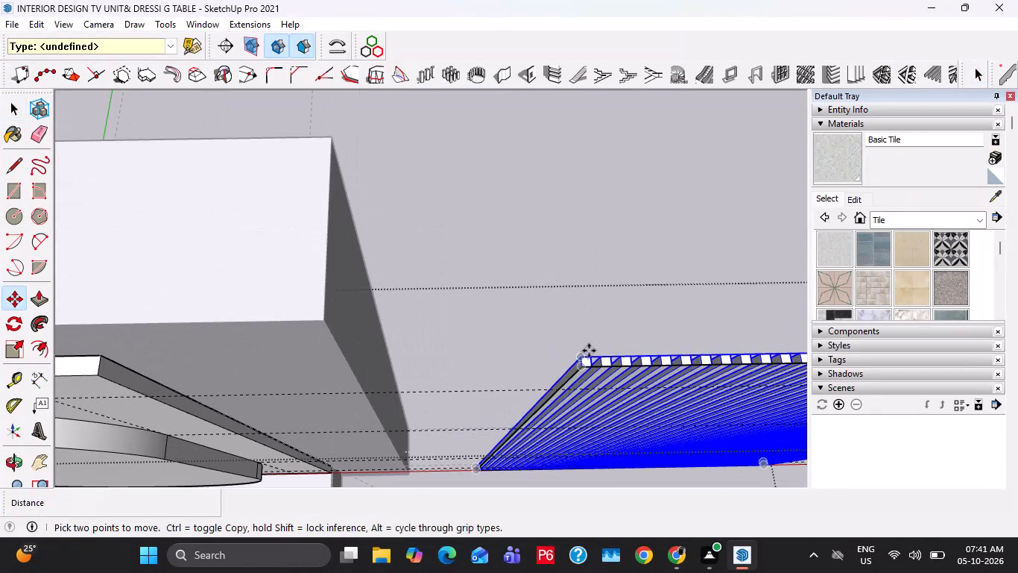
{"action": "left_click", "coordinate": [584, 354]}
{"action": "scroll", "coordinate": [449, 318], "scroll_direction": "down", "scroll_amount": 10}
{"action": "middle_click_drag", "start_coordinate": [385, 312], "coordinate": [712, 279], "text": "shift"}
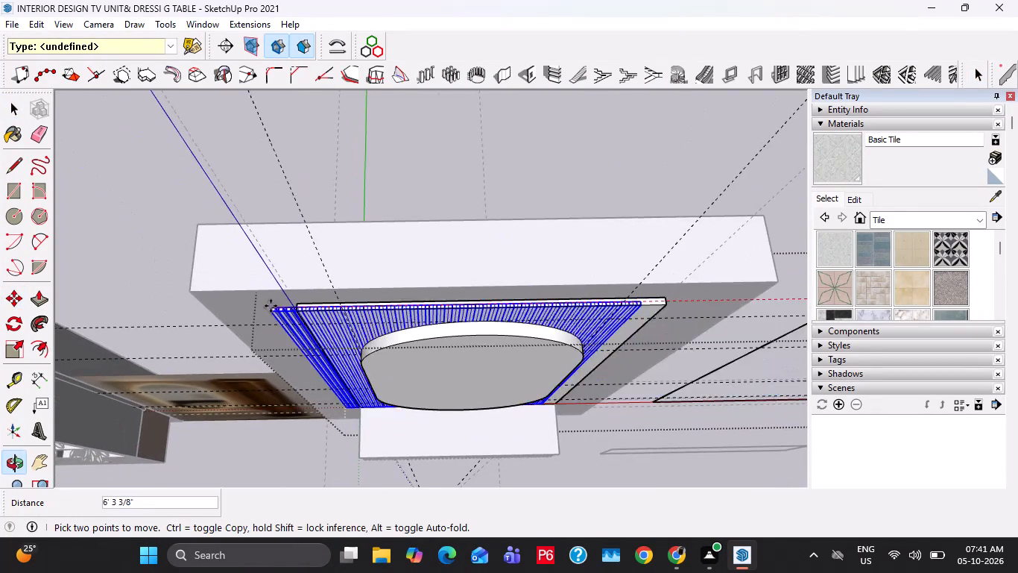
{"action": "scroll", "coordinate": [279, 314], "scroll_direction": "up", "scroll_amount": 11}
{"action": "left_click", "coordinate": [302, 303]}
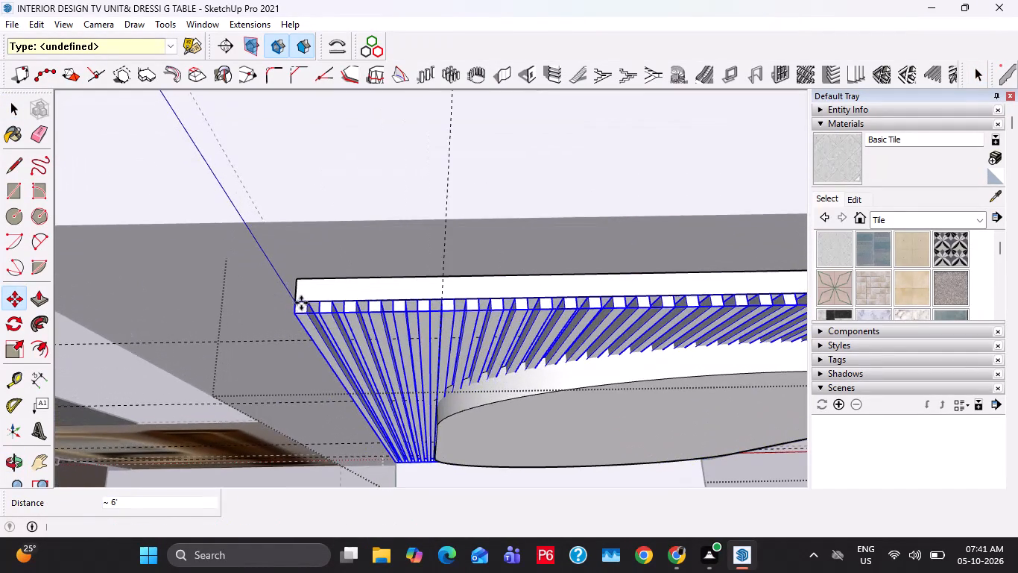
{"action": "key", "text": "space"}
Paint the oval mirror face with the Mirror 01 material from the Glass and Mirrors collection.
{"action": "scroll", "coordinate": [253, 301], "scroll_direction": "down", "scroll_amount": 10}
{"action": "key", "text": "space"}
{"action": "middle_click_drag", "start_coordinate": [499, 352], "coordinate": [485, 206]}
{"action": "scroll", "coordinate": [484, 248], "scroll_direction": "down", "scroll_amount": 5}
{"action": "middle_click_drag", "start_coordinate": [493, 310], "coordinate": [488, 222]}
{"action": "double_click", "coordinate": [466, 226]}
{"action": "left_click", "coordinate": [905, 218]}
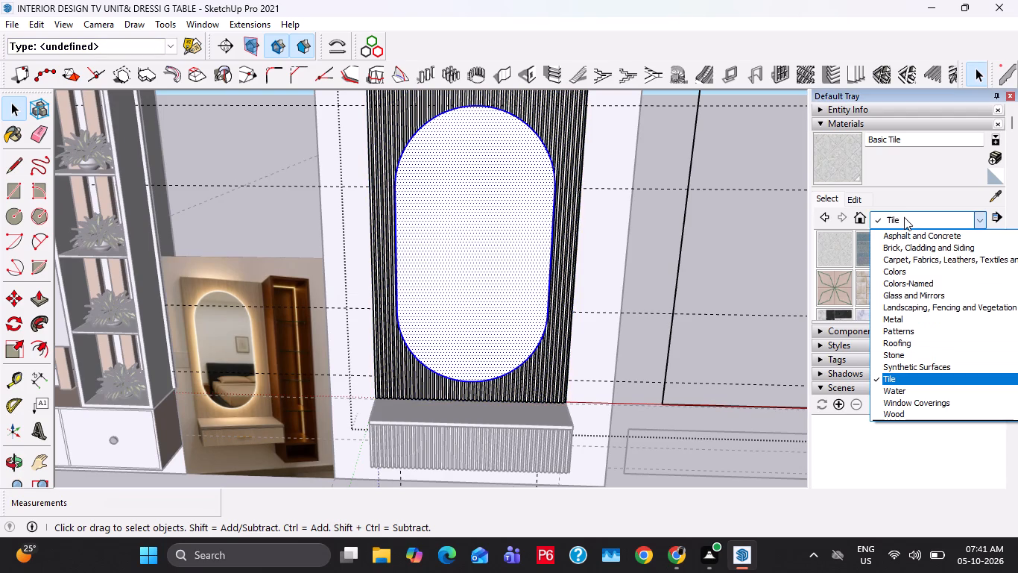
{"action": "left_click", "coordinate": [922, 294]}
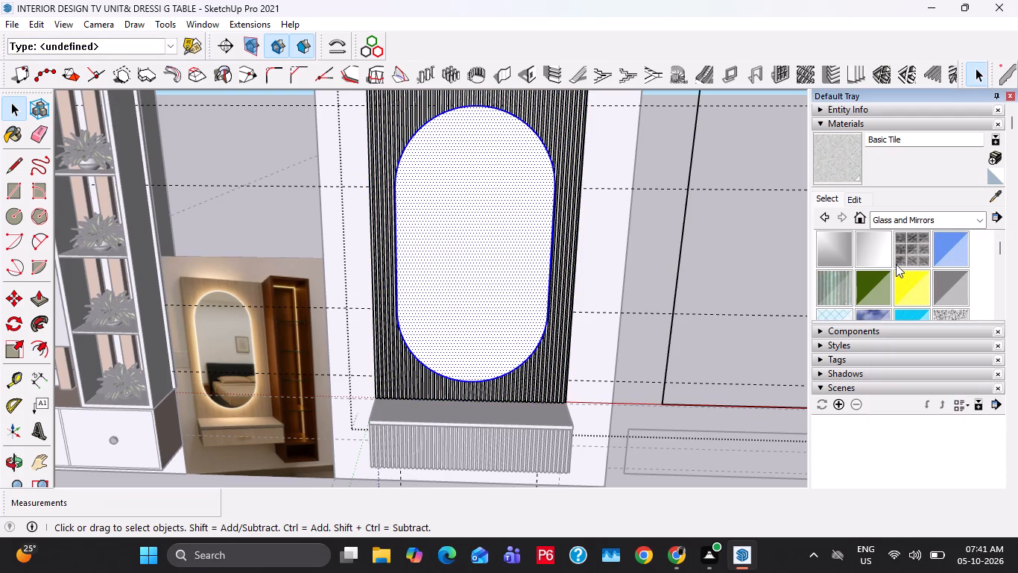
{"action": "left_click", "coordinate": [829, 243]}
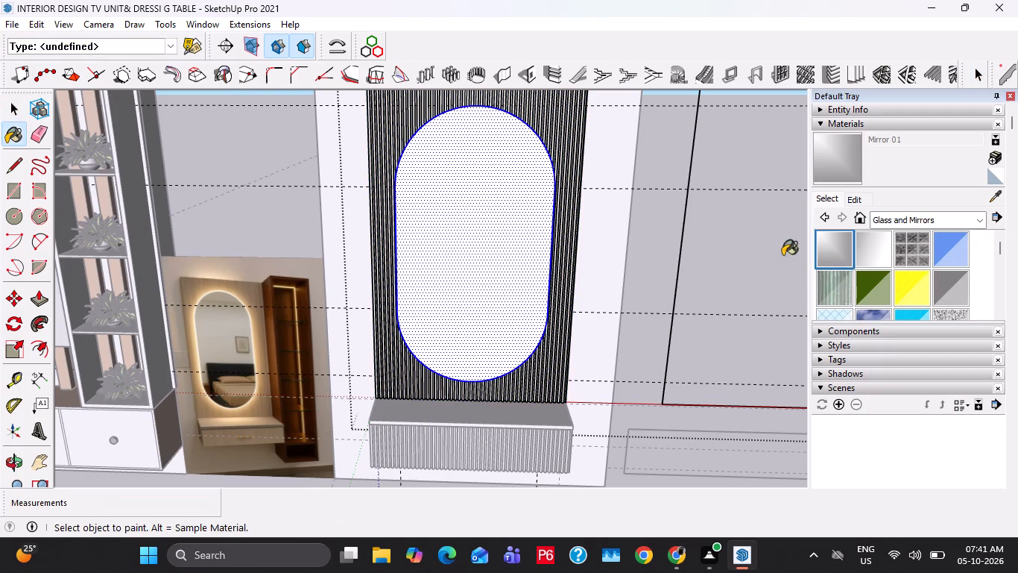
{"action": "left_click", "coordinate": [462, 256]}
{"action": "key", "text": "space"}
{"action": "key", "text": "Escape"}
{"action": "key", "text": "space"}
{"action": "key", "text": "Escape"}
{"action": "key", "text": "Escape"}
{"action": "scroll", "coordinate": [528, 294], "scroll_direction": "down", "scroll_amount": 5}
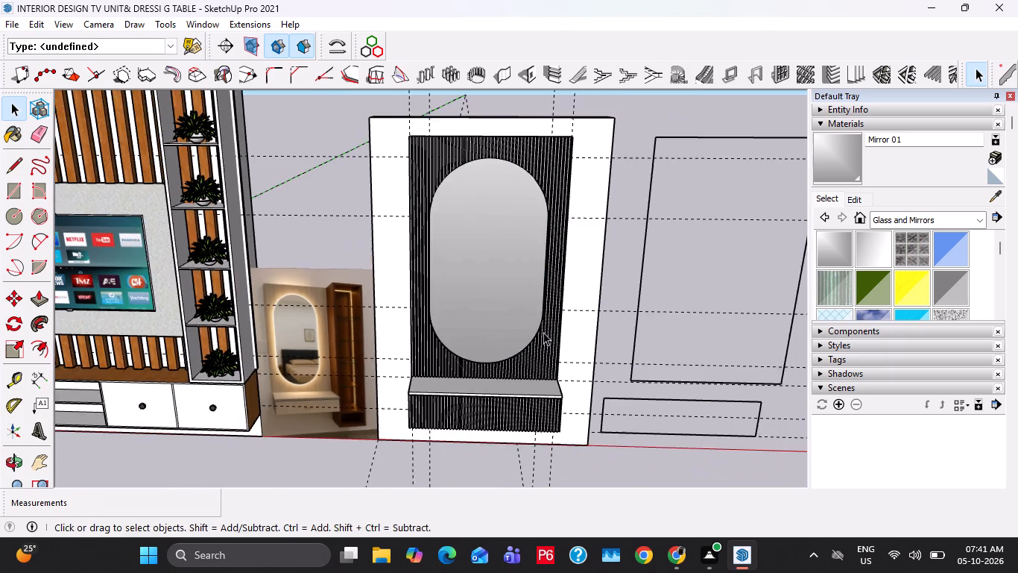
Delete all guides in the model.
{"action": "middle_click_drag", "start_coordinate": [545, 332], "coordinate": [543, 284]}
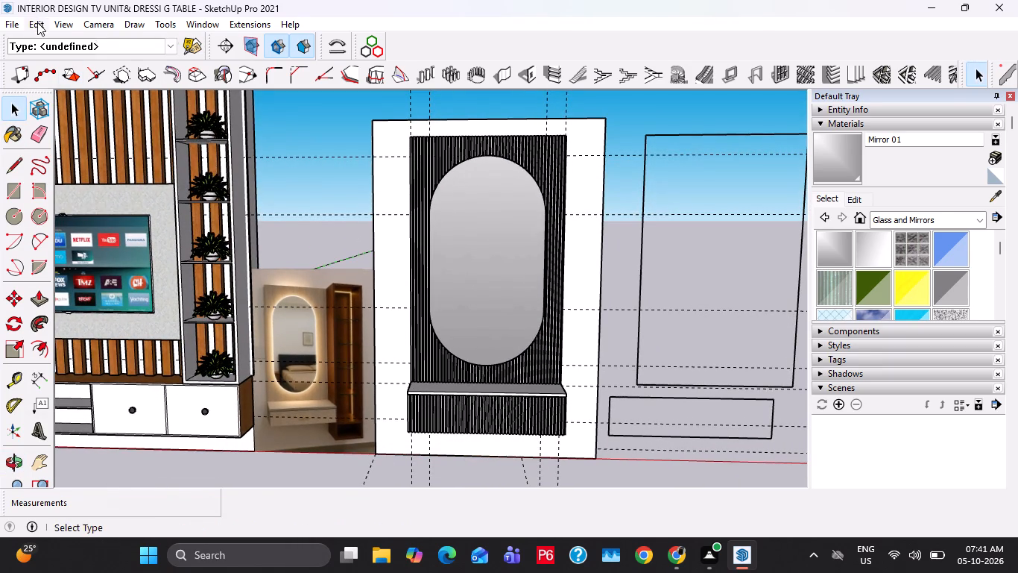
{"action": "left_click", "coordinate": [37, 22]}
{"action": "left_click", "coordinate": [104, 166]}
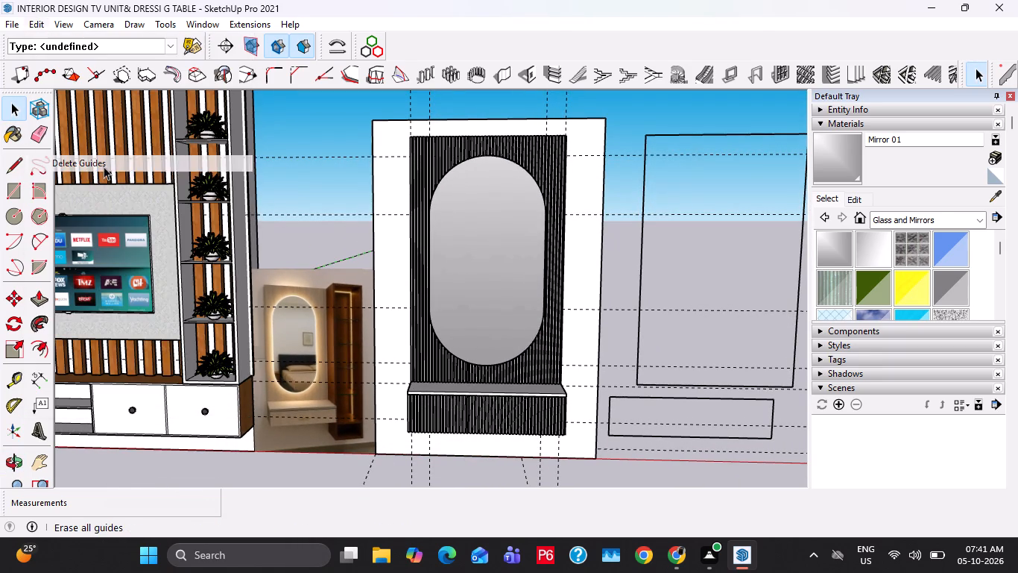
Delete the leftover large rectangle outline beside the fluted mirror panel, inside the panel's group.
{"action": "left_click", "coordinate": [522, 335]}
{"action": "double_click", "coordinate": [498, 282]}
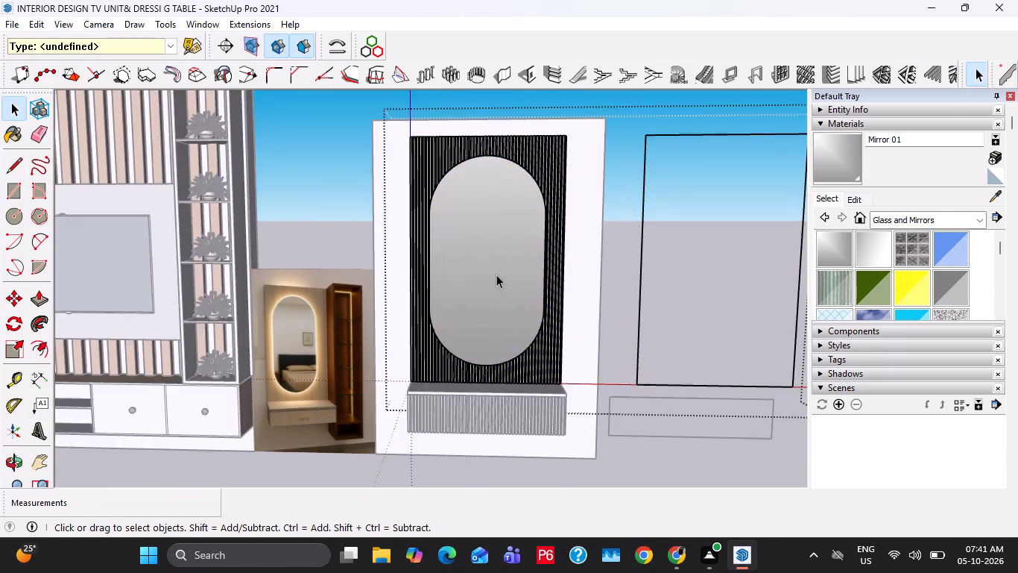
{"action": "scroll", "coordinate": [429, 295], "scroll_direction": "down", "scroll_amount": 5}
{"action": "left_click_drag", "start_coordinate": [774, 144], "coordinate": [573, 369]}
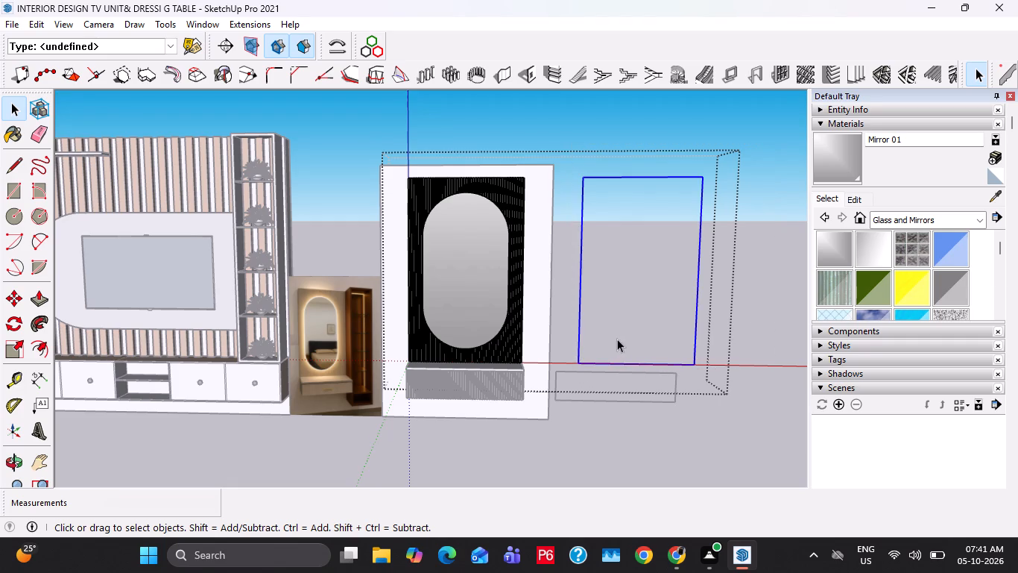
{"action": "key", "text": "Delete"}
{"action": "left_click", "coordinate": [640, 415]}
{"action": "key", "text": "Escape"}
Delete the leftover small rectangle outline beside the fluted drawer unit, inside the drawer's group.
{"action": "triple_click", "coordinate": [623, 398]}
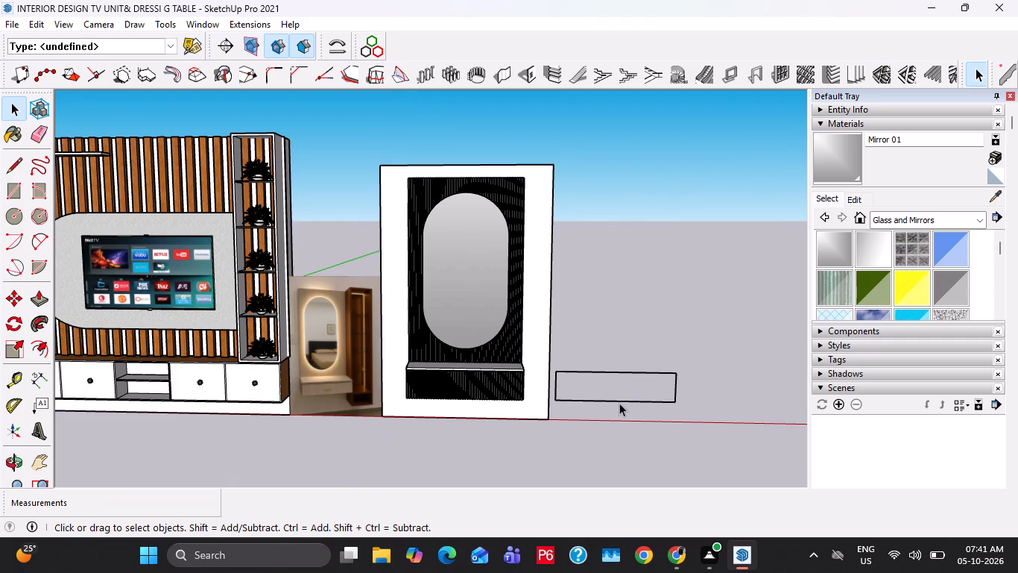
{"action": "triple_click", "coordinate": [619, 403]}
{"action": "key", "text": "Delete"}
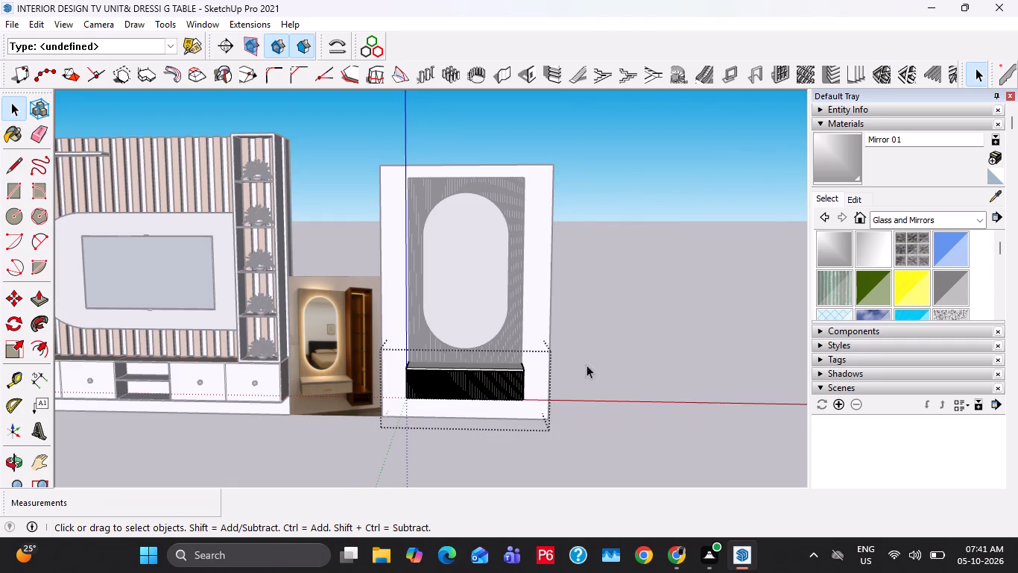
{"action": "key", "text": "Escape"}
{"action": "key", "text": "Escape"}
{"action": "key", "text": "Escape"}
Extend the white back wall by 1'6" on the side facing away from the TV unit.
{"action": "scroll", "coordinate": [427, 337], "scroll_direction": "up", "scroll_amount": 4}
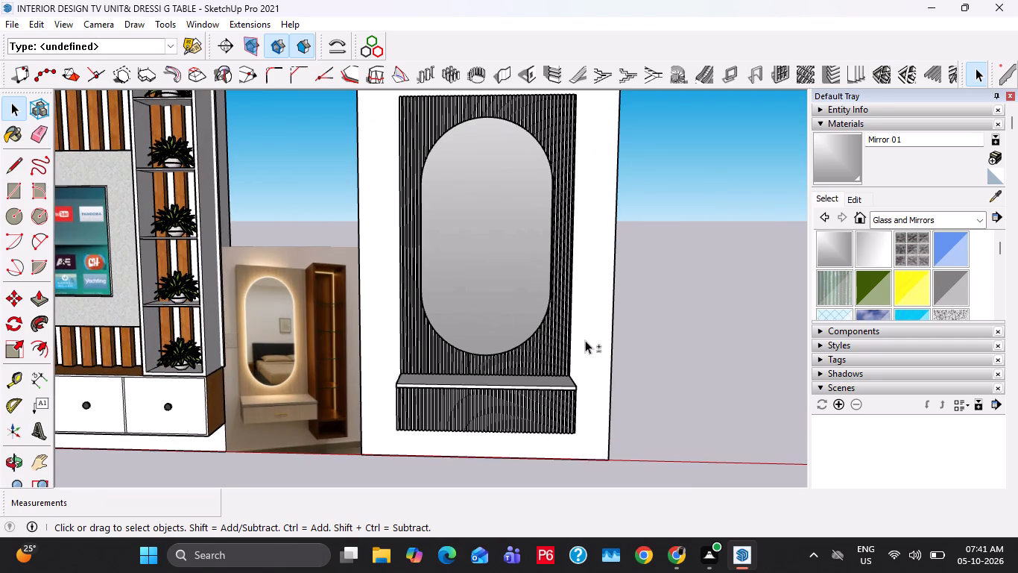
{"action": "middle_click_drag", "start_coordinate": [586, 342], "coordinate": [473, 357], "text": "shift"}
{"action": "double_click", "coordinate": [490, 327]}
{"action": "middle_click_drag", "start_coordinate": [490, 327], "coordinate": [392, 347]}
{"action": "left_click", "coordinate": [497, 352]}
{"action": "key", "text": "p"}
{"action": "left_click", "coordinate": [497, 352]}
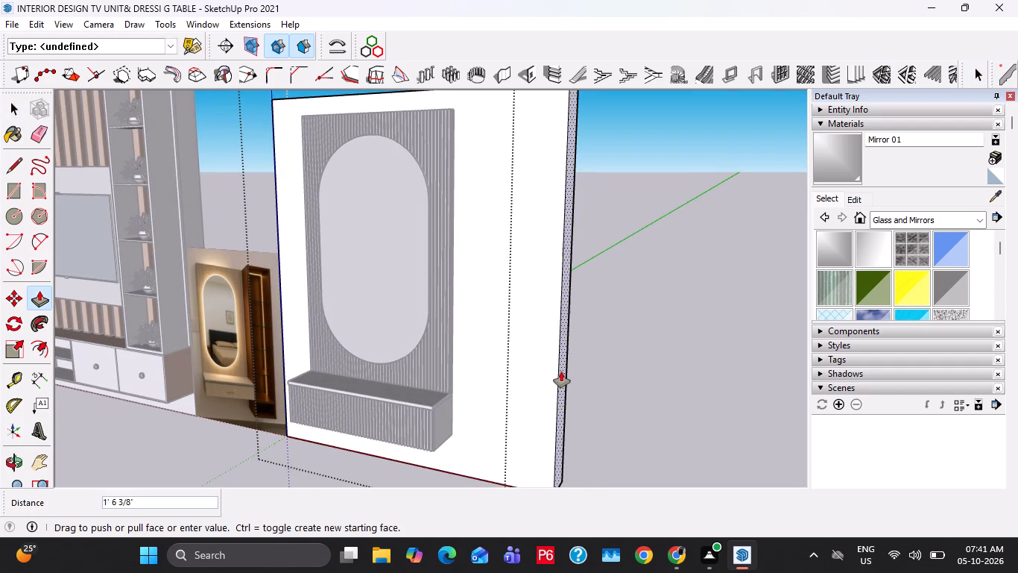
{"action": "type", "text": "1'6\""}
{"action": "key", "text": "Return"}
{"action": "middle_click_drag", "start_coordinate": [520, 383], "coordinate": [581, 381]}
{"action": "key", "text": "Escape"}
{"action": "key", "text": "space"}
{"action": "key", "text": "Escape"}
{"action": "key", "text": "Escape"}
{"action": "key", "text": "Escape"}
Place a vertical guide 1'6" inward from the back wall's outer vertical edge.
{"action": "key", "text": "r"}
{"action": "key", "text": "t"}
{"action": "left_click", "coordinate": [589, 349]}
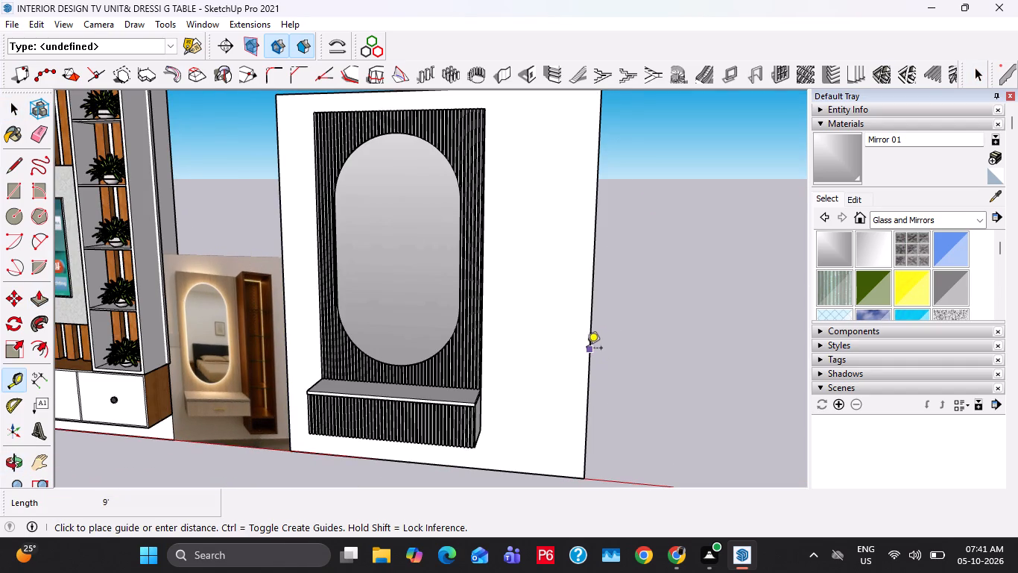
{"action": "type", "text": "1'6\""}
{"action": "key", "text": "Return"}
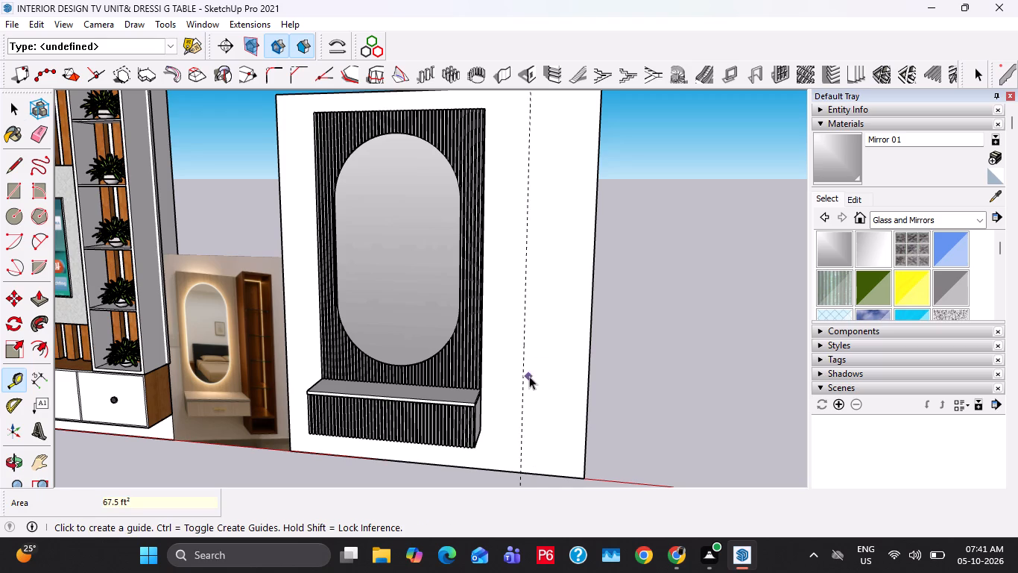
Reposition the vertical guide by snapping it to the fluted panel's outer edge and offsetting it 1'6" toward the wall's outer edge.
{"action": "key", "text": "space"}
{"action": "left_click", "coordinate": [523, 375]}
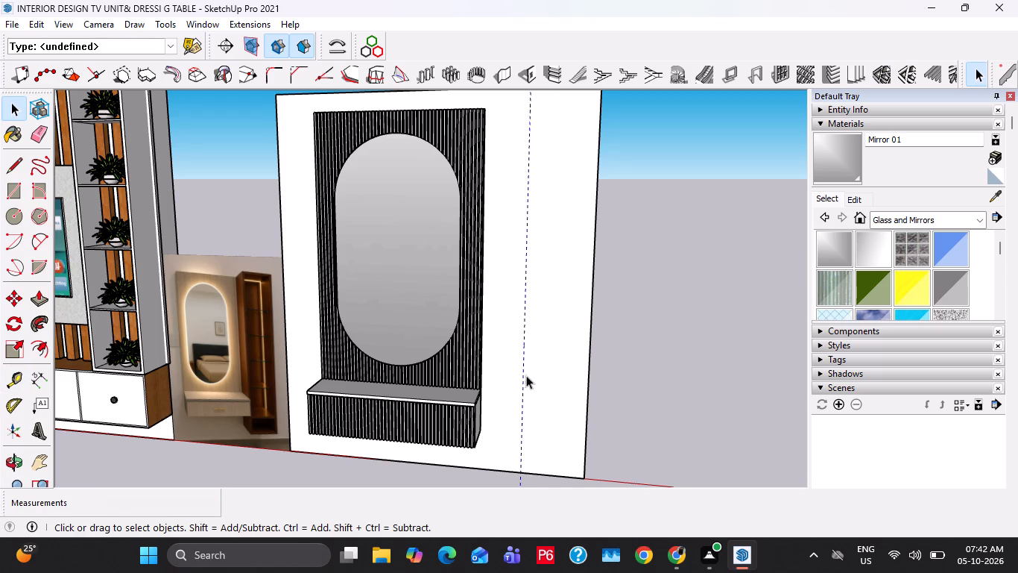
{"action": "key", "text": "m"}
{"action": "left_click", "coordinate": [522, 398]}
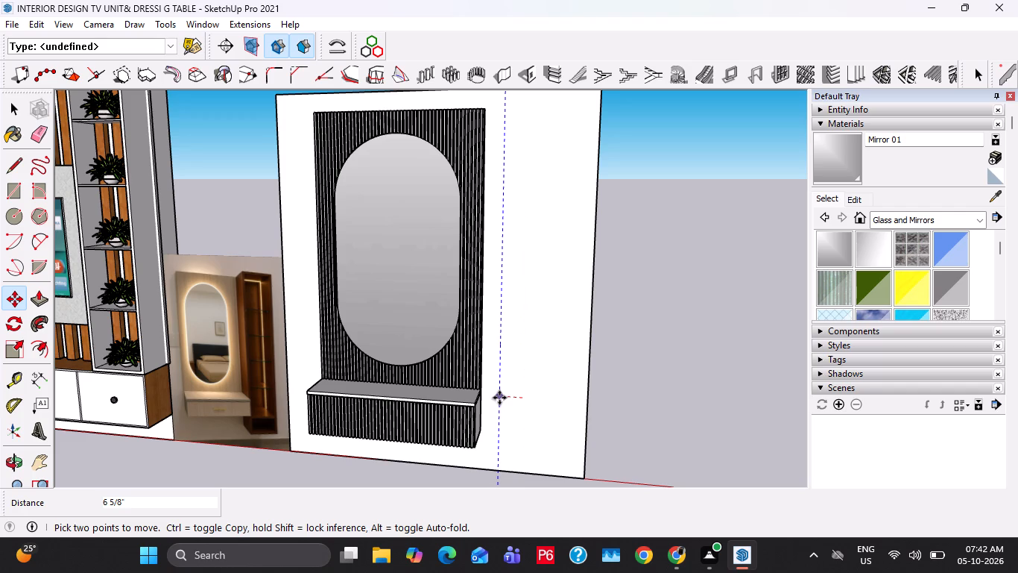
{"action": "scroll", "coordinate": [485, 395], "scroll_direction": "up", "scroll_amount": 9}
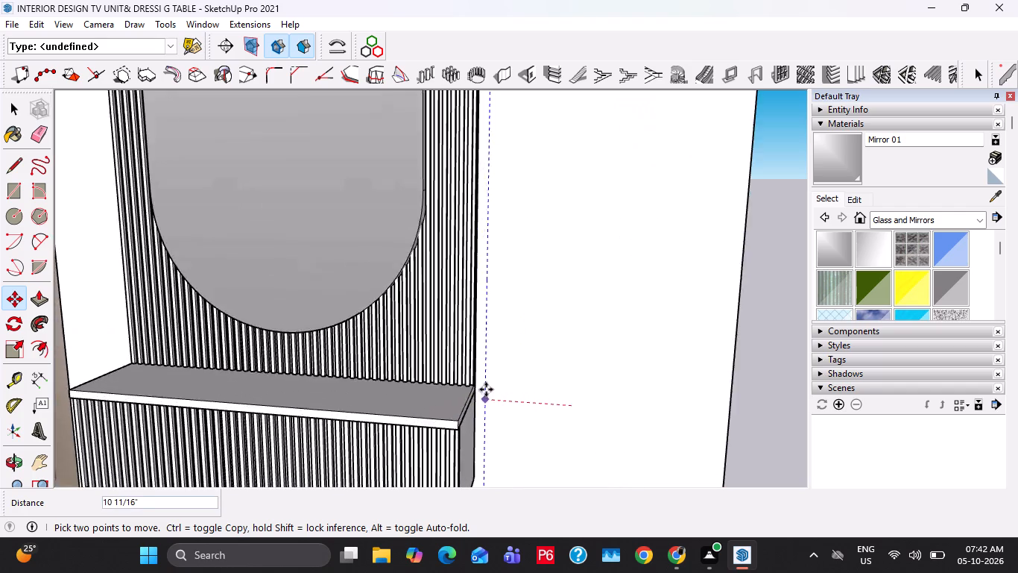
{"action": "scroll", "coordinate": [486, 389], "scroll_direction": "up", "scroll_amount": 8}
{"action": "left_click", "coordinate": [461, 398]}
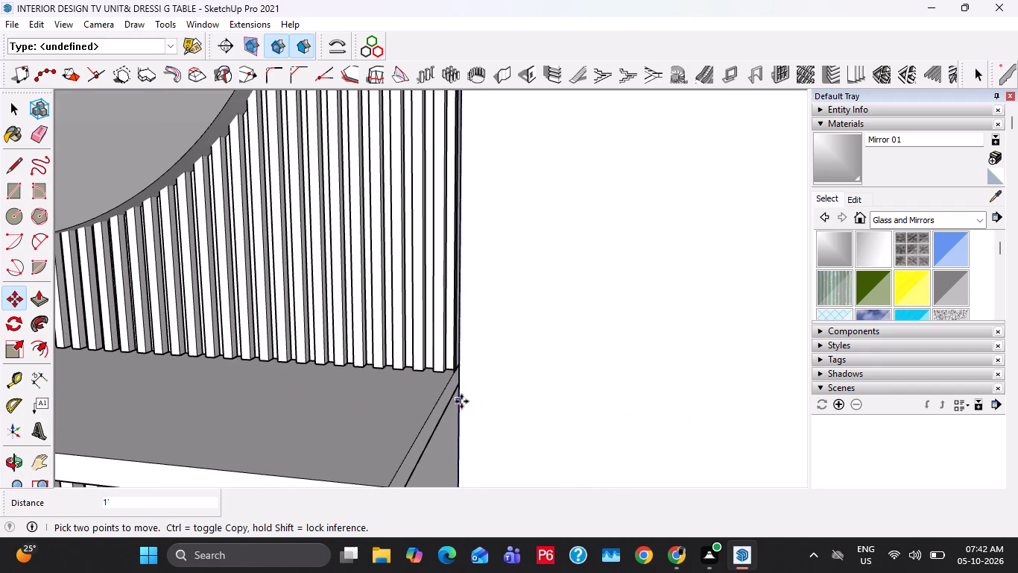
{"action": "left_click", "coordinate": [461, 401]}
{"action": "scroll", "coordinate": [563, 392], "scroll_direction": "down", "scroll_amount": 10}
{"action": "key", "text": "1"}
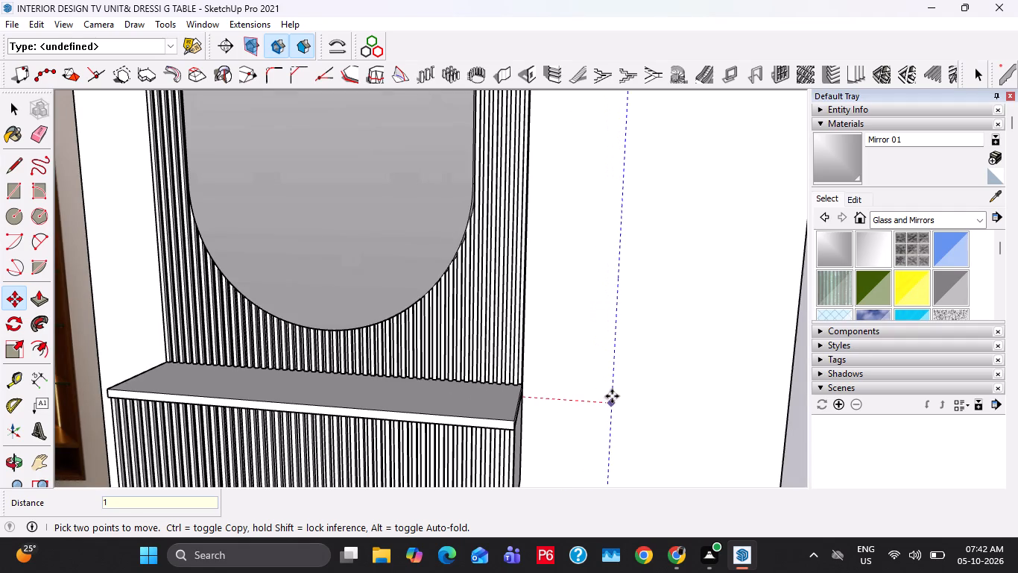
{"action": "type", "text": "'7"}
{"action": "key", "text": "BackSpace"}
{"action": "type", "text": "6\""}
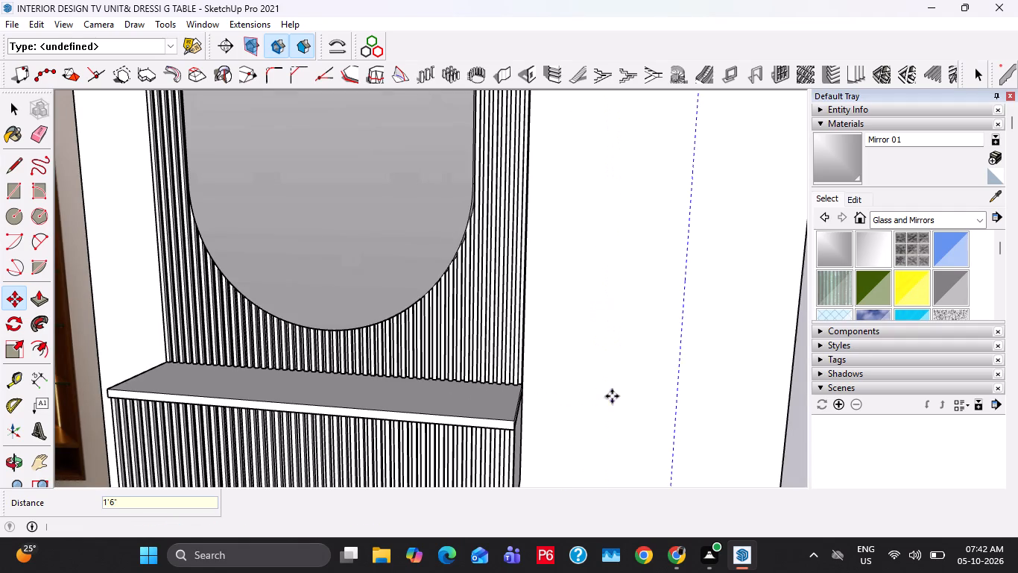
{"action": "key", "text": "Return"}
{"action": "key", "text": "space"}
Copy the vertical guide back onto the outer edge of the fluted panel and drawer unit.
{"action": "scroll", "coordinate": [528, 354], "scroll_direction": "down", "scroll_amount": 13}
{"action": "middle_click_drag", "start_coordinate": [546, 387], "coordinate": [520, 425]}
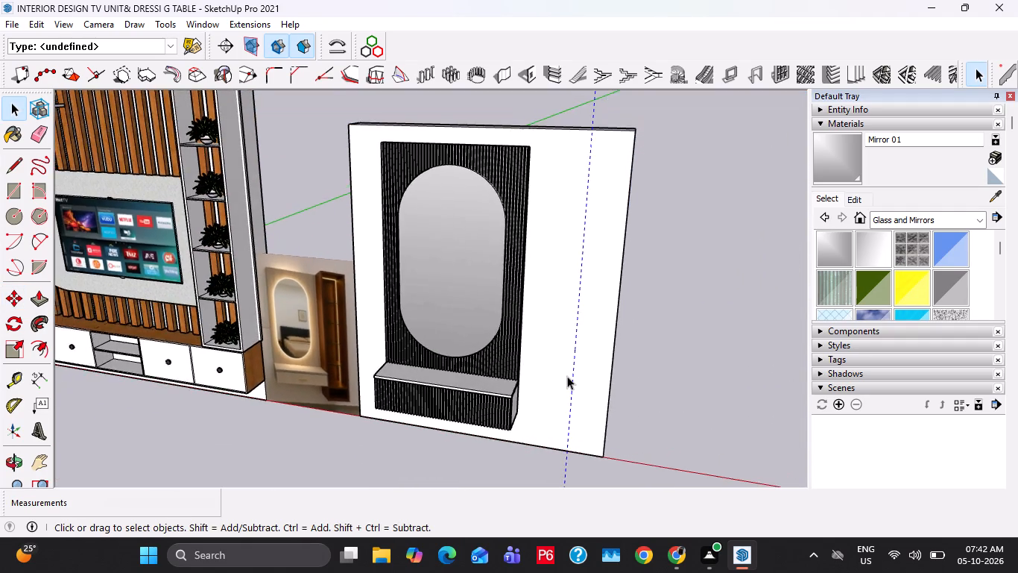
{"action": "scroll", "coordinate": [567, 376], "scroll_direction": "up", "scroll_amount": 8}
{"action": "key", "text": "m"}
{"action": "left_click", "coordinate": [572, 407]}
{"action": "scroll", "coordinate": [493, 402], "scroll_direction": "up", "scroll_amount": 1}
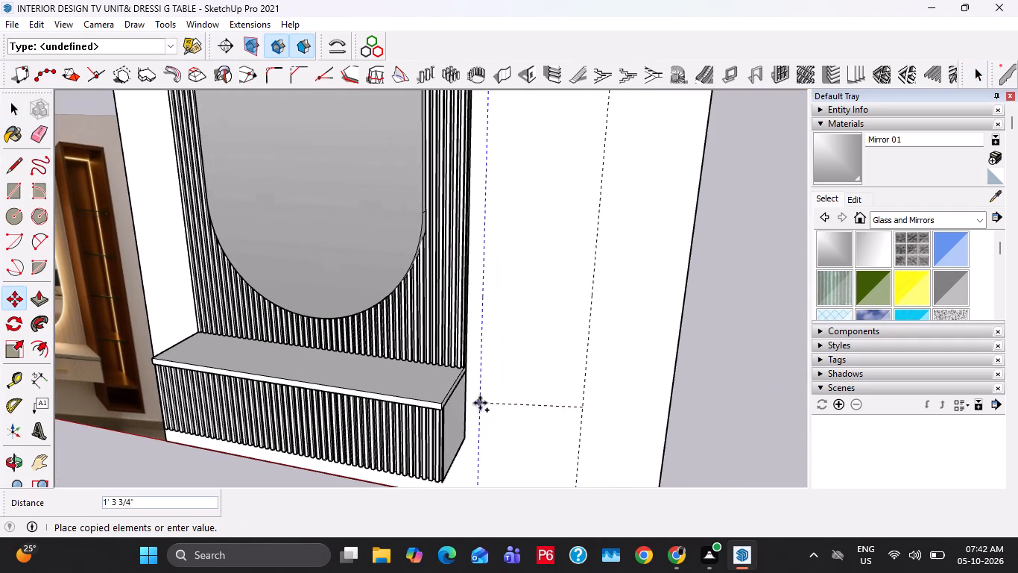
{"action": "left_click", "coordinate": [469, 396]}
{"action": "key", "text": "space"}
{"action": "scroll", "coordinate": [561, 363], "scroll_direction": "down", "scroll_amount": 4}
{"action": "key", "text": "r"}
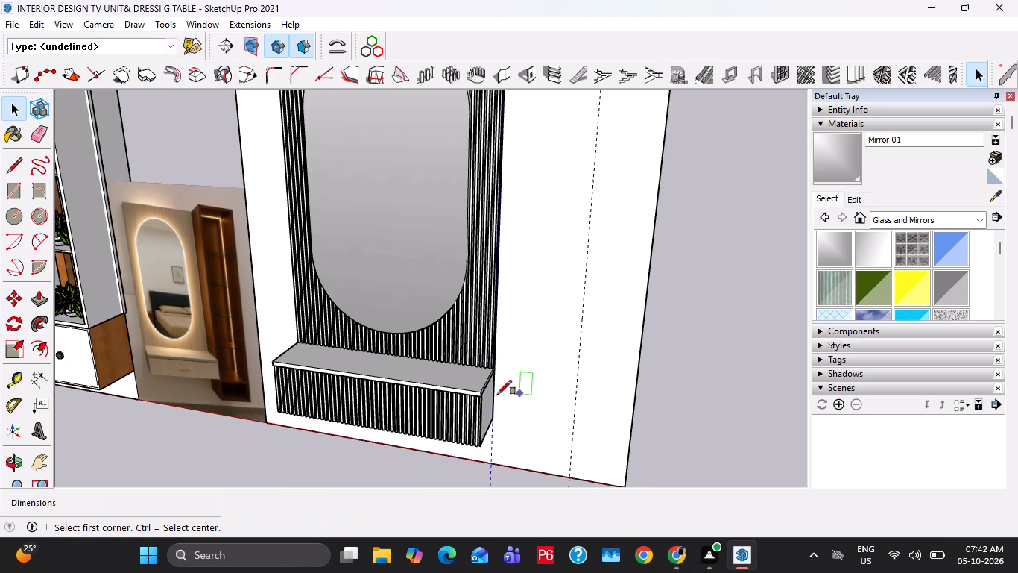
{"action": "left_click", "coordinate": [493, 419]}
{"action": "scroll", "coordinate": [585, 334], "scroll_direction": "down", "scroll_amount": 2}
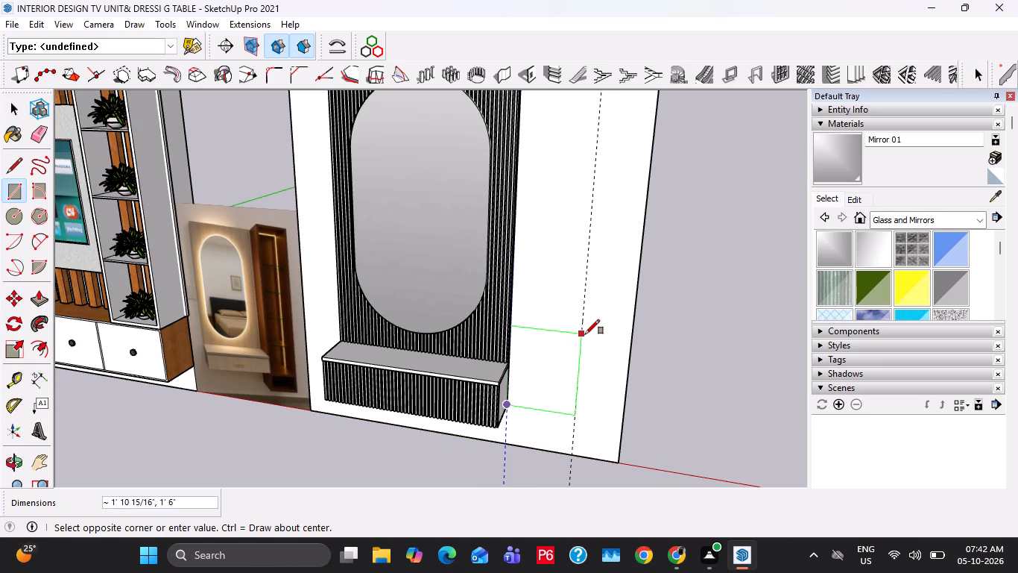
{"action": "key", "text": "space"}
Place a horizontal guide 4" above the back wall's bottom edge.
{"action": "scroll", "coordinate": [551, 433], "scroll_direction": "up", "scroll_amount": 5}
{"action": "key", "text": "t"}
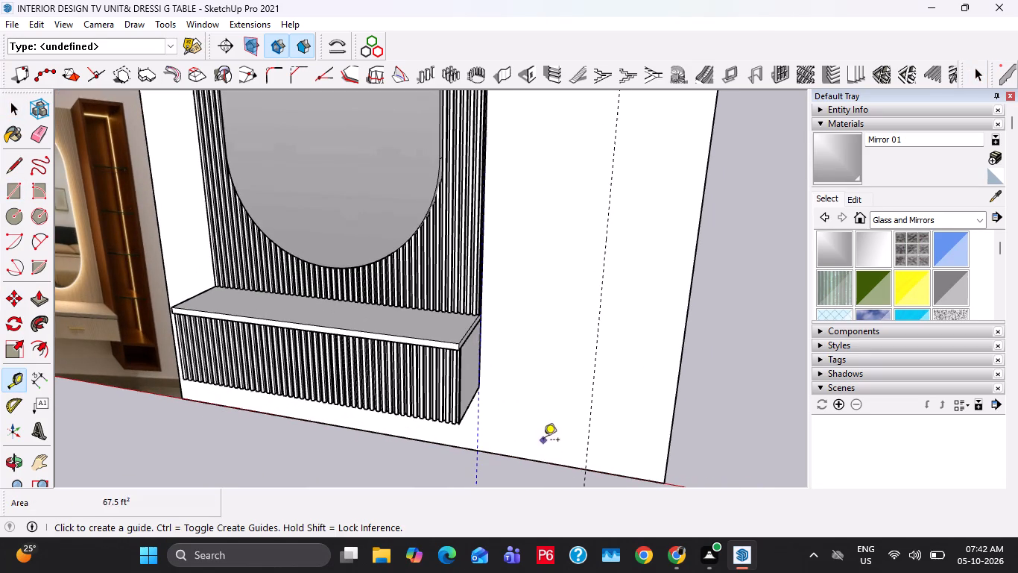
{"action": "left_click", "coordinate": [538, 458]}
{"action": "type", "text": "4\""}
{"action": "key", "text": "Return"}
{"action": "key", "text": "space"}
Draw a 1'6" wide rectangle between the two vertical guides, from the horizontal guide up to the back wall's top edge.
{"action": "key", "text": "r"}
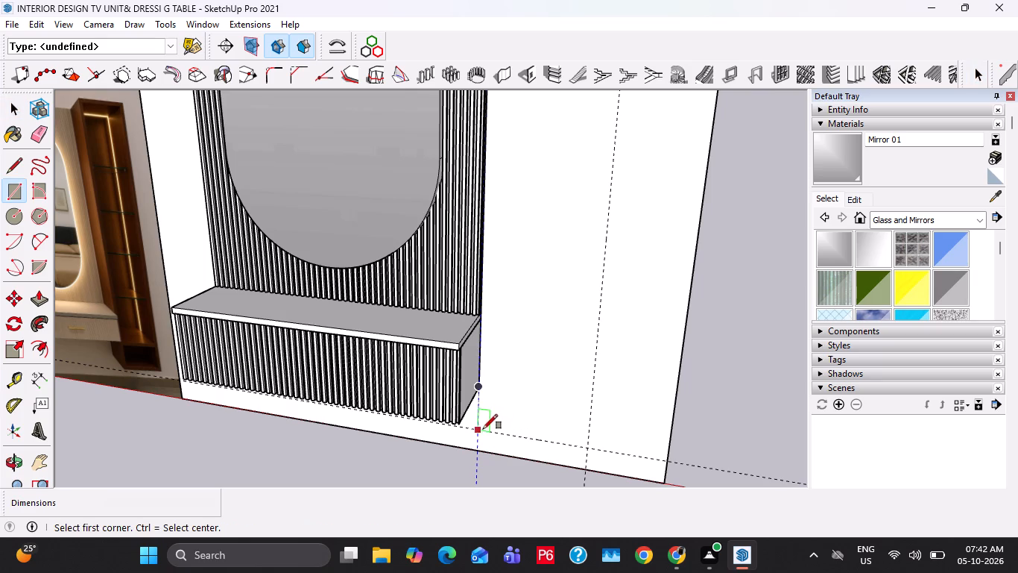
{"action": "left_click", "coordinate": [482, 432]}
{"action": "scroll", "coordinate": [654, 289], "scroll_direction": "down", "scroll_amount": 9}
{"action": "middle_click_drag", "start_coordinate": [644, 203], "coordinate": [623, 396], "text": "shift"}
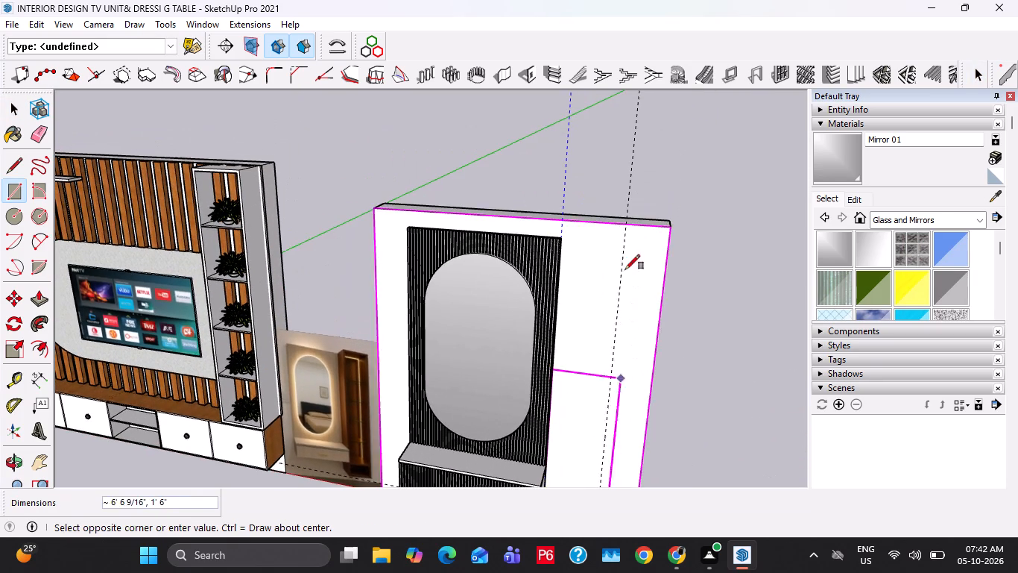
{"action": "left_click", "coordinate": [630, 225]}
{"action": "key", "text": "space"}
{"action": "key", "text": "space"}
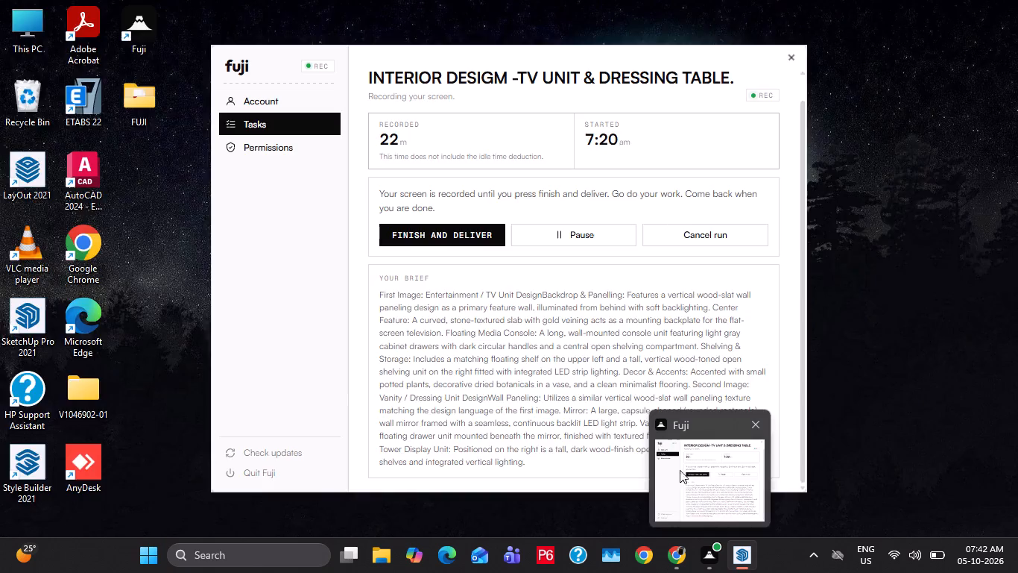
{"action": "key", "text": "Escape"}
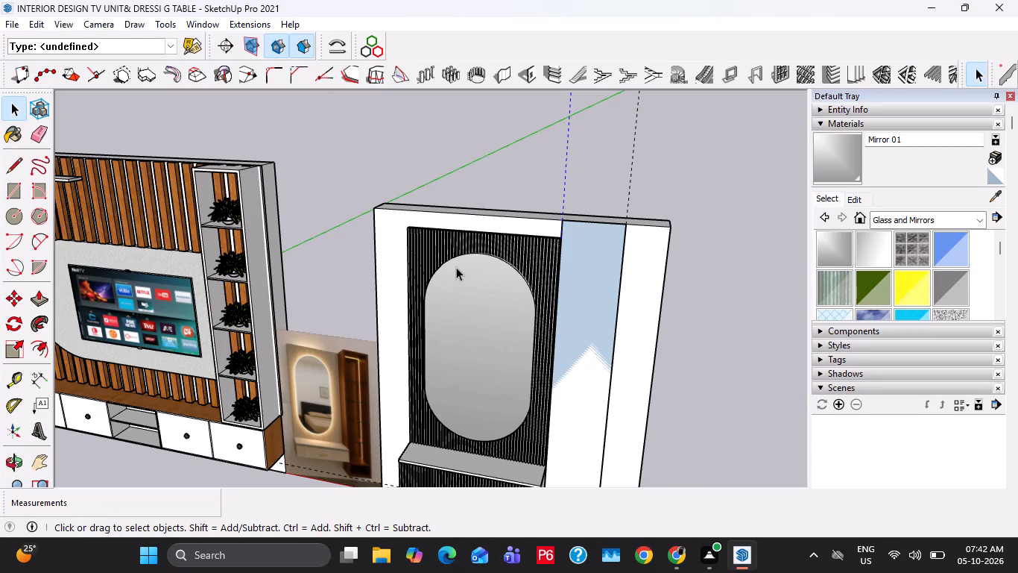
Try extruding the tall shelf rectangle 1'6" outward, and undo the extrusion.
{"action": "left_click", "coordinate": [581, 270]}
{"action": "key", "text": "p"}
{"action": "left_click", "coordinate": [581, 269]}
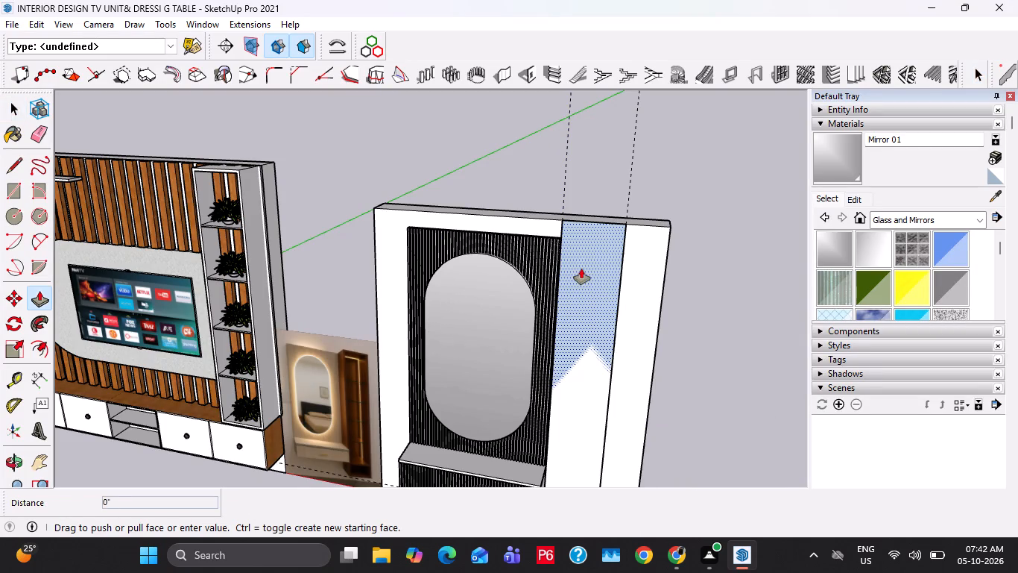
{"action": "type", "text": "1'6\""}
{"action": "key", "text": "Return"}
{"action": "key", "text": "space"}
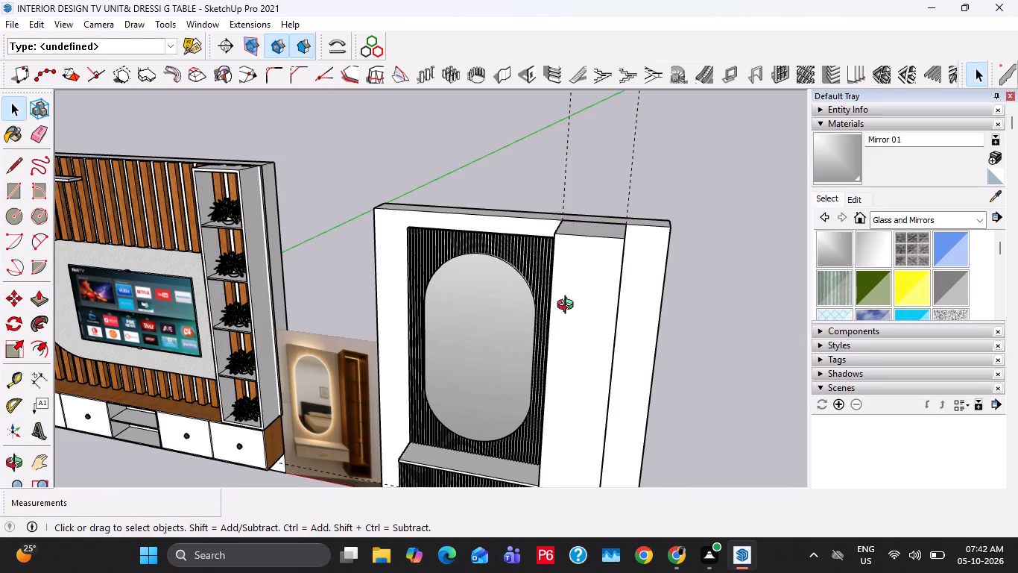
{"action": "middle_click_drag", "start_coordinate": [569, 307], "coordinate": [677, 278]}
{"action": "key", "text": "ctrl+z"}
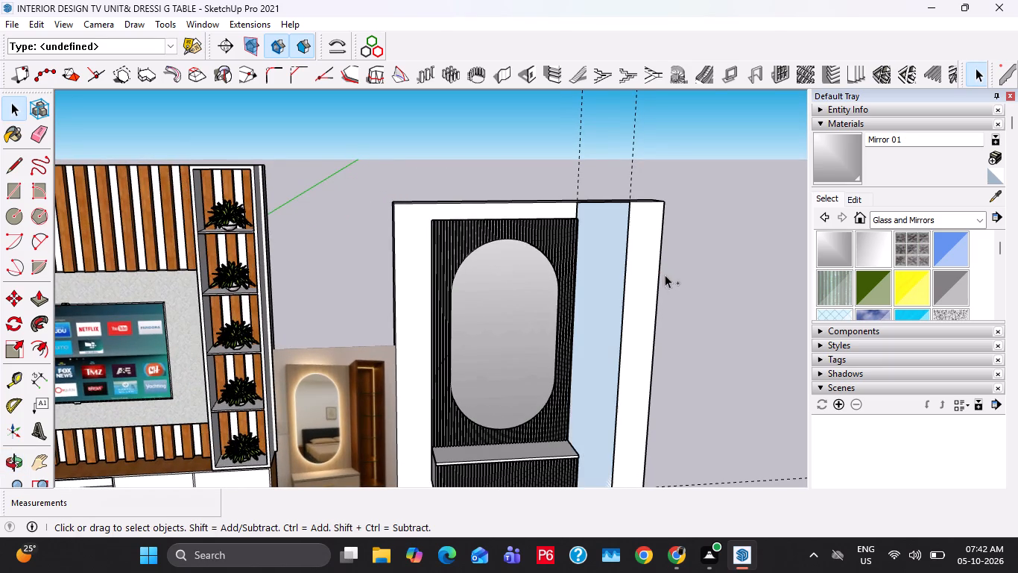
Extrude the tall shelf rectangle outward to align with the front edge of the dressing table ledge.
{"action": "left_click", "coordinate": [613, 280]}
{"action": "key", "text": "p"}
{"action": "left_click", "coordinate": [610, 287]}
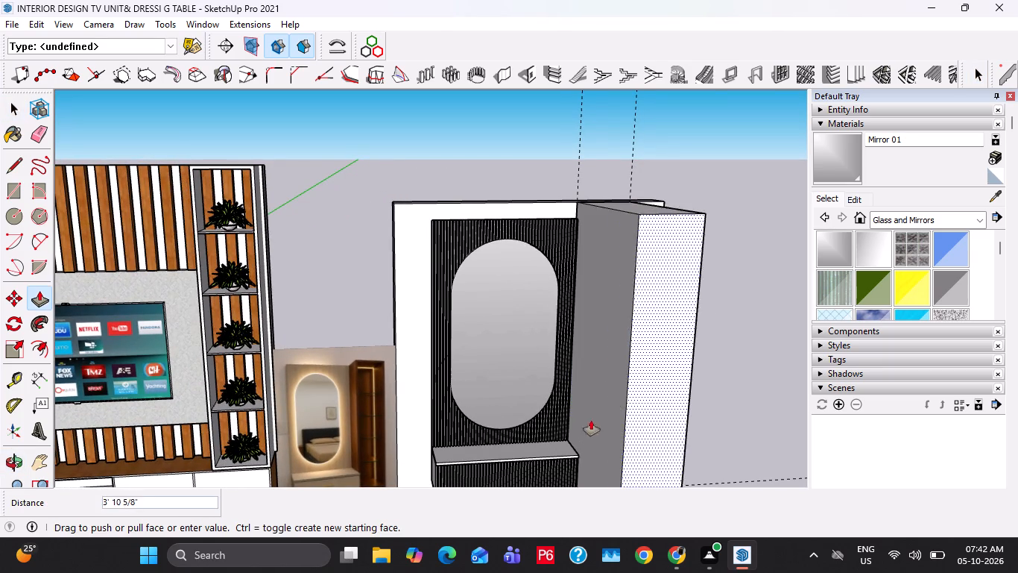
{"action": "left_click", "coordinate": [575, 465]}
{"action": "key", "text": "space"}
{"action": "middle_click_drag", "start_coordinate": [572, 337], "coordinate": [553, 337]}
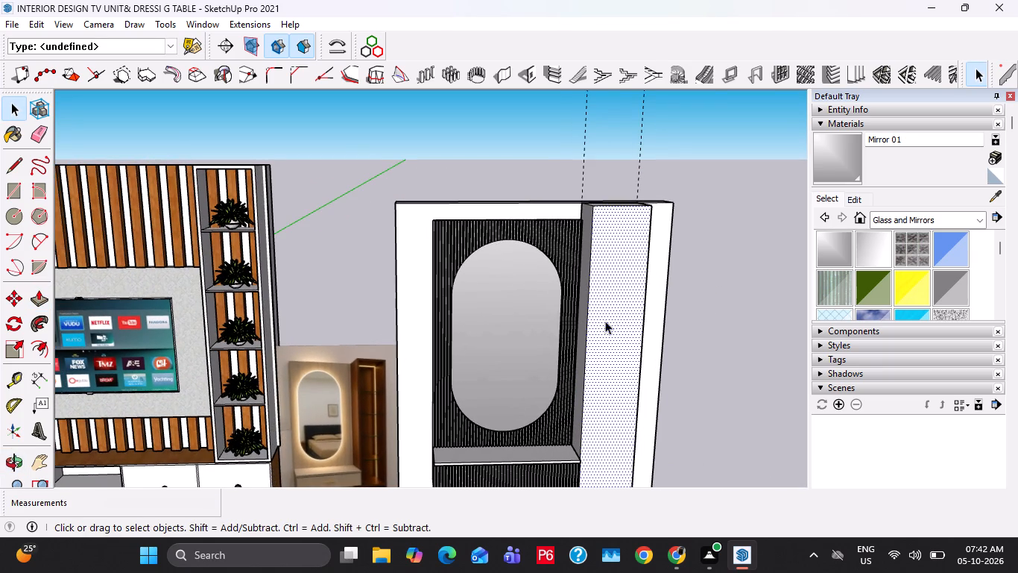
Offset the tall shelf's front face outline 1" inward to form the frame.
{"action": "key", "text": "f"}
{"action": "left_click", "coordinate": [584, 324]}
{"action": "type", "text": "1\""}
{"action": "key", "text": "Return"}
{"action": "key", "text": "space"}
Push the face inside the tall shelf's frame 9" inward to hollow out the recess.
{"action": "left_click", "coordinate": [626, 296]}
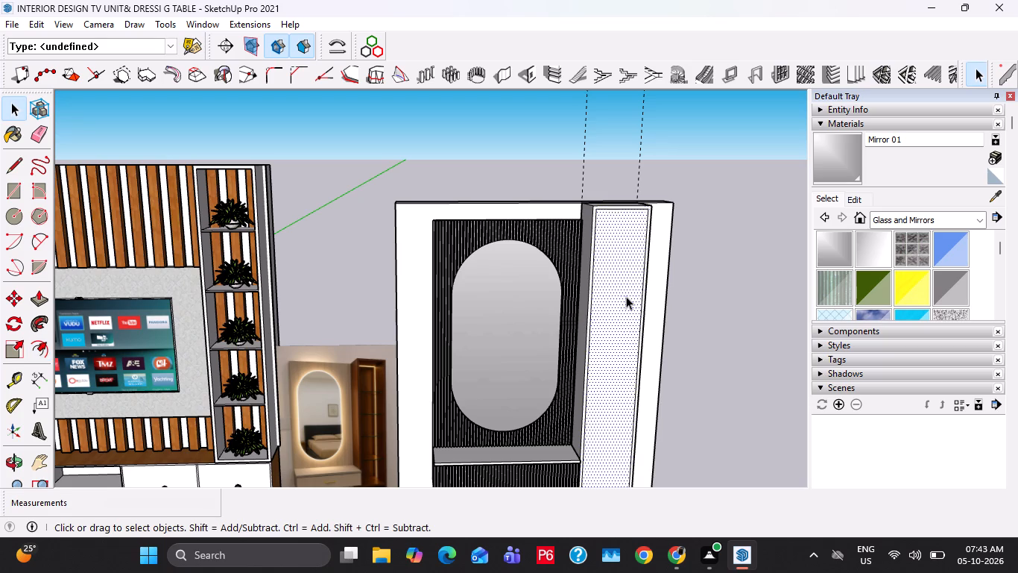
{"action": "key", "text": "p"}
{"action": "left_click", "coordinate": [626, 295]}
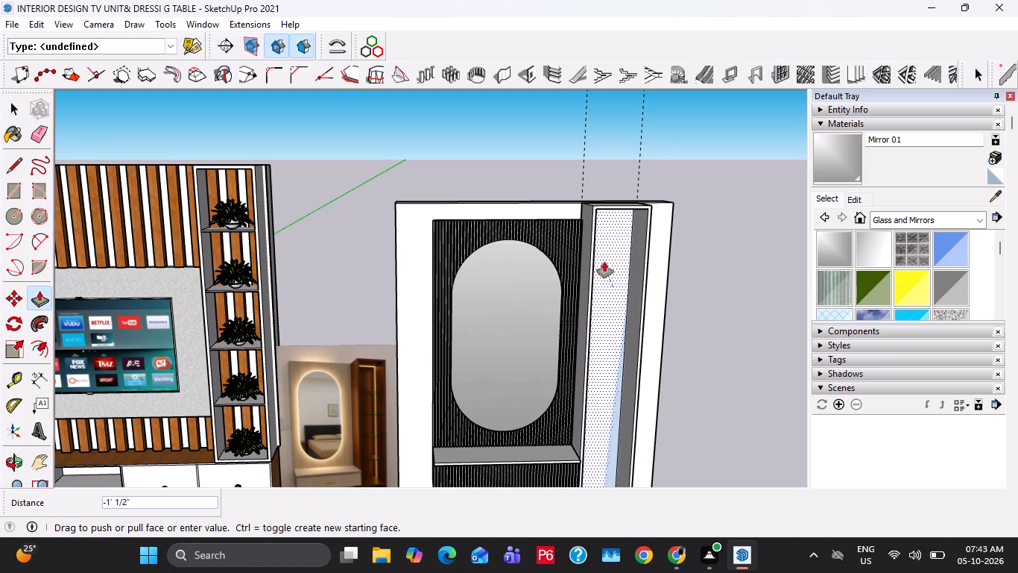
{"action": "key", "text": "1"}
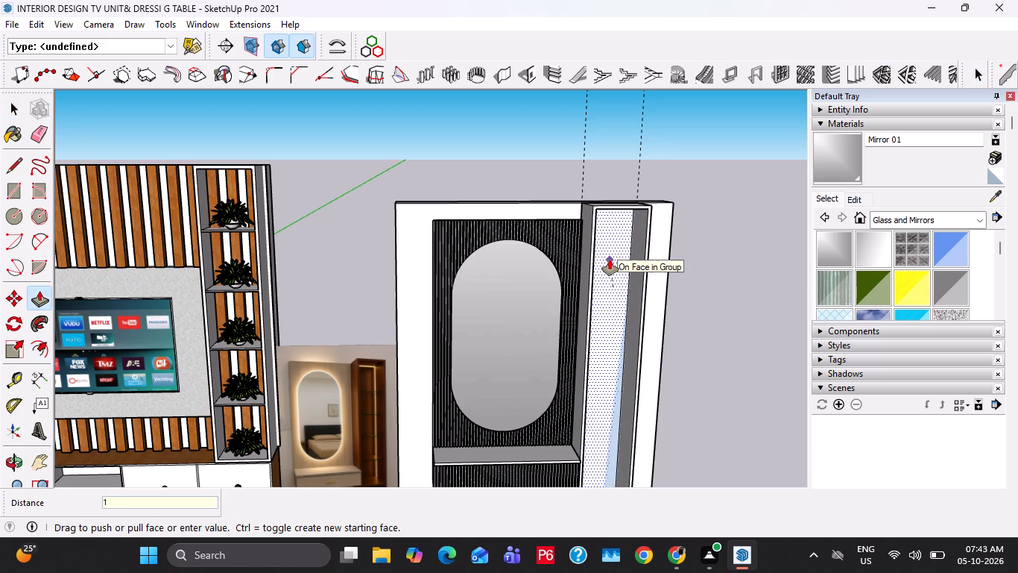
{"action": "key", "text": "BackSpace"}
{"action": "key", "text": "0"}
{"action": "key", "text": "BackSpace"}
{"action": "key", "text": "0"}
{"action": "key", "text": "BackSpace"}
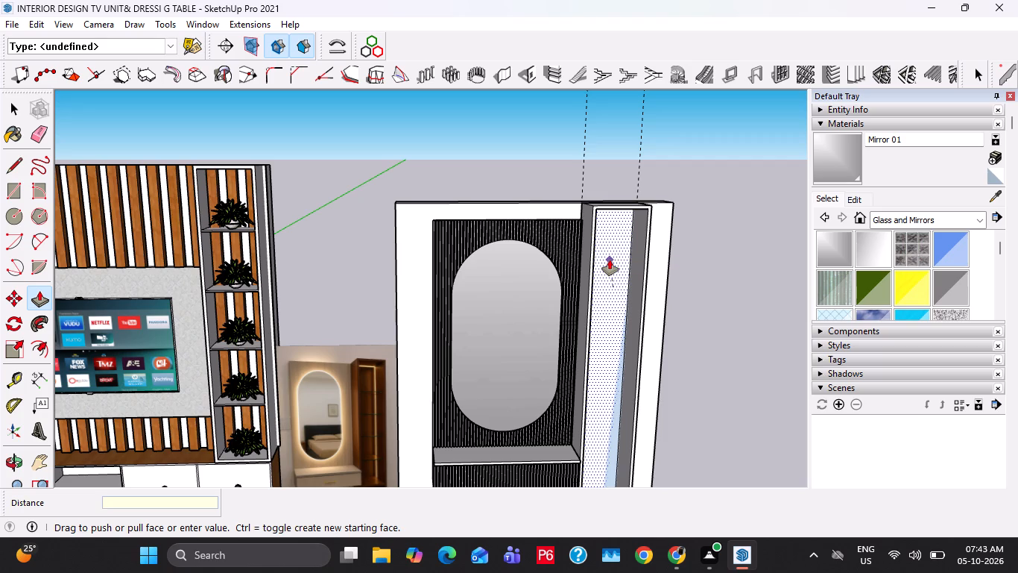
{"action": "type", "text": "9\""}
{"action": "key", "text": "Return"}
{"action": "key", "text": "space"}
Copy the recess's top back edge down to its bottom back edge, dividing the distance into 5 equal spaces.
{"action": "scroll", "coordinate": [630, 231], "scroll_direction": "up", "scroll_amount": 5}
{"action": "middle_click_drag", "start_coordinate": [626, 231], "coordinate": [599, 219]}
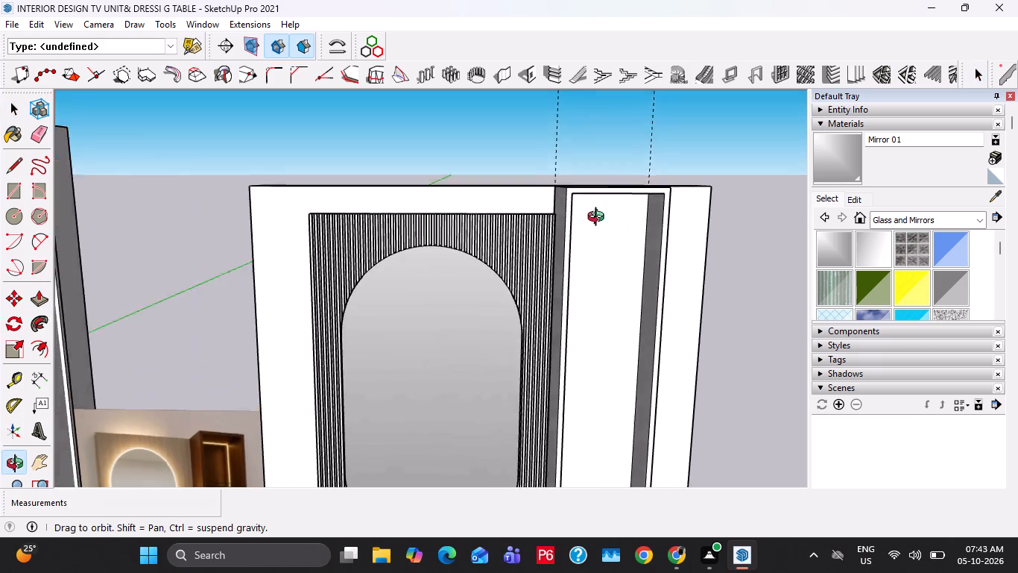
{"action": "middle_click_drag", "start_coordinate": [599, 219], "coordinate": [588, 161]}
{"action": "scroll", "coordinate": [591, 210], "scroll_direction": "up", "scroll_amount": 1}
{"action": "left_click", "coordinate": [631, 192]}
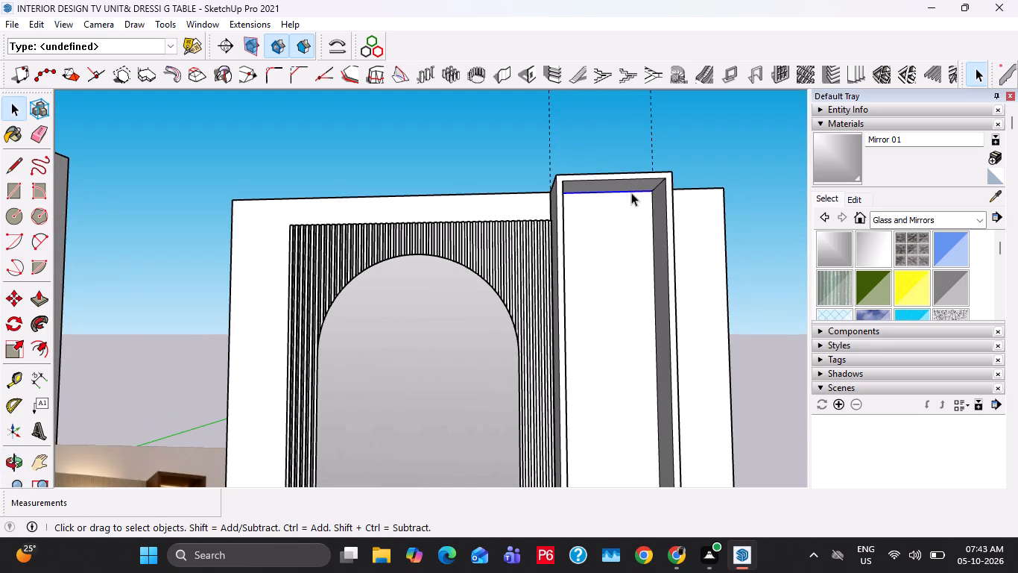
{"action": "key", "text": "m"}
{"action": "left_click", "coordinate": [651, 192]}
{"action": "scroll", "coordinate": [633, 297], "scroll_direction": "down", "scroll_amount": 4}
{"action": "middle_click_drag", "start_coordinate": [634, 334], "coordinate": [613, 254], "text": "shift"}
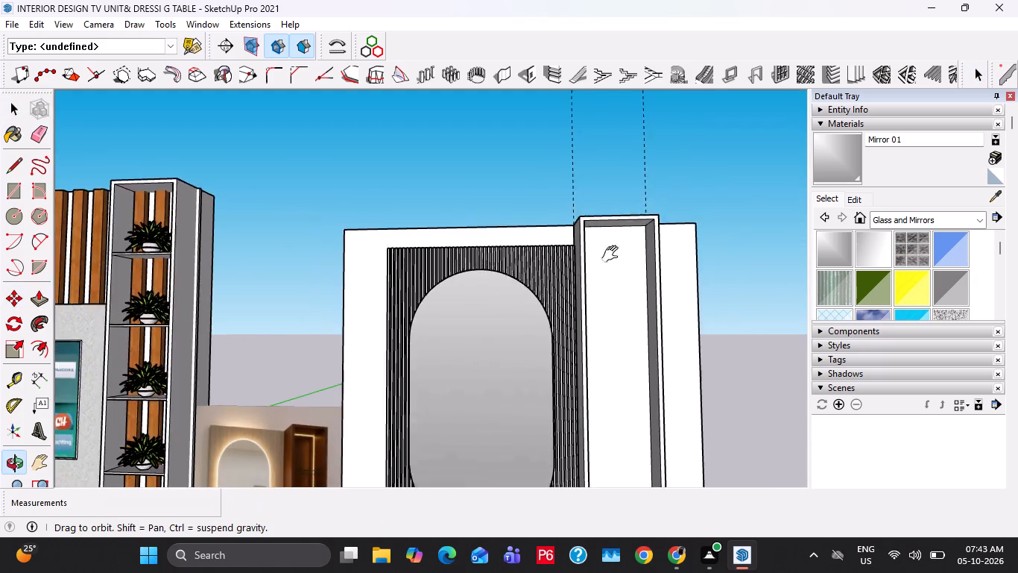
{"action": "middle_click_drag", "start_coordinate": [613, 254], "coordinate": [610, 319], "text": "shift"}
{"action": "scroll", "coordinate": [575, 352], "scroll_direction": "up", "scroll_amount": 7}
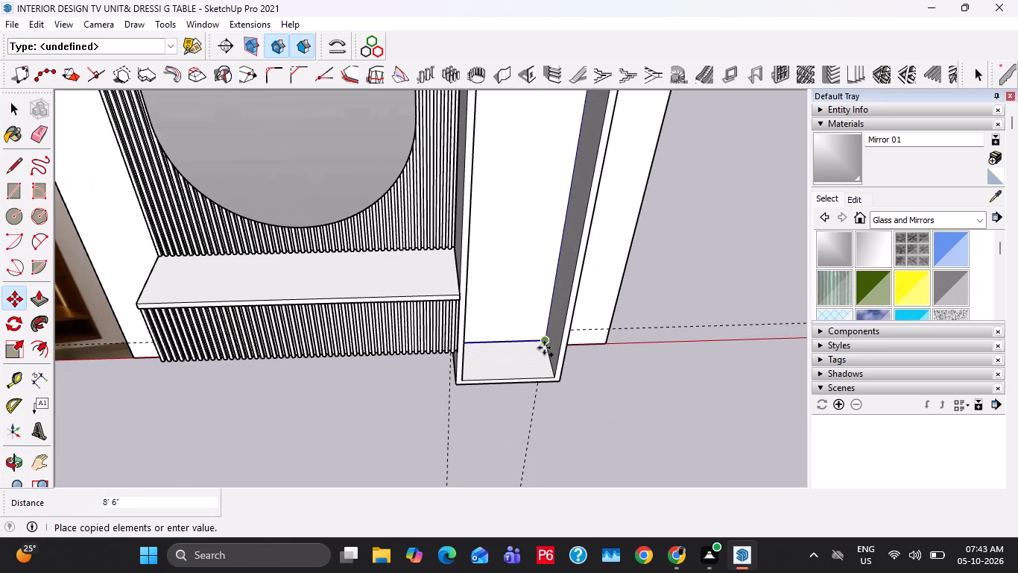
{"action": "left_click", "coordinate": [544, 348]}
{"action": "type", "text": "/5"}
{"action": "key", "text": "Return"}
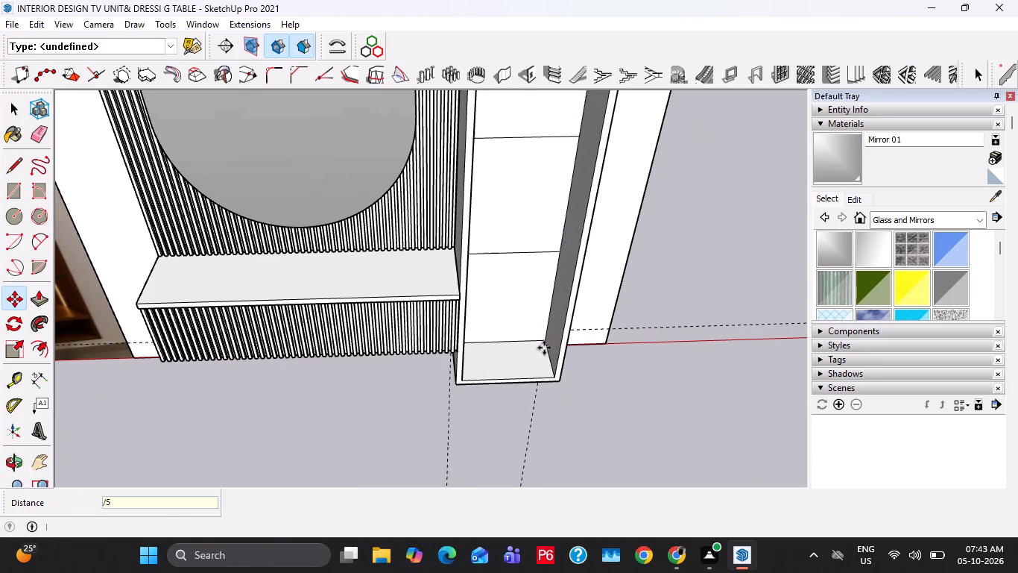
{"action": "key", "text": "space"}
Copy the lowest divider line 0.5" upward on the recess's back face to mark the shelf thickness.
{"action": "scroll", "coordinate": [525, 284], "scroll_direction": "up", "scroll_amount": 4}
{"action": "left_click", "coordinate": [559, 237]}
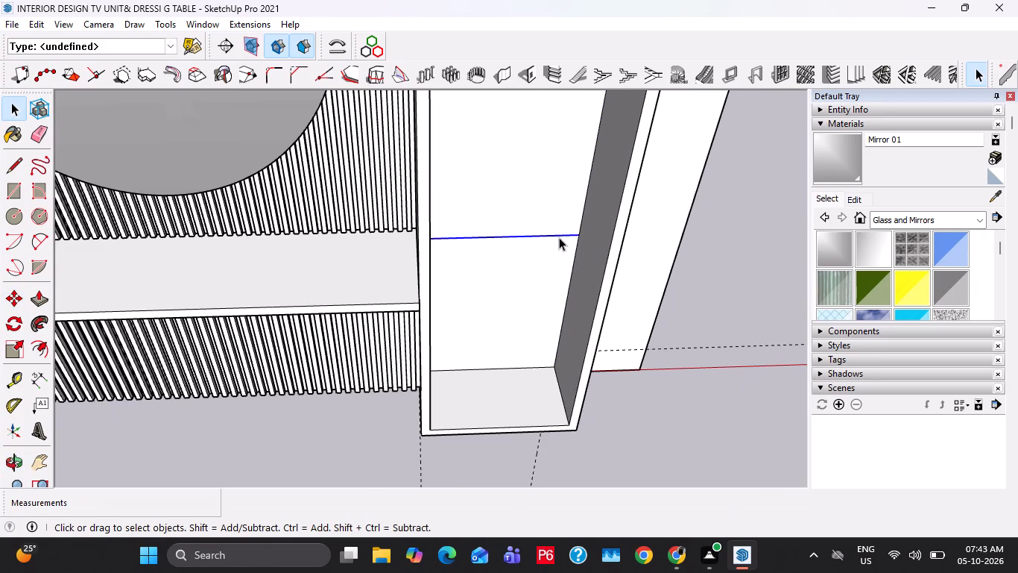
{"action": "scroll", "coordinate": [570, 236], "scroll_direction": "up", "scroll_amount": 3}
{"action": "key", "text": "m"}
{"action": "left_click", "coordinate": [584, 235]}
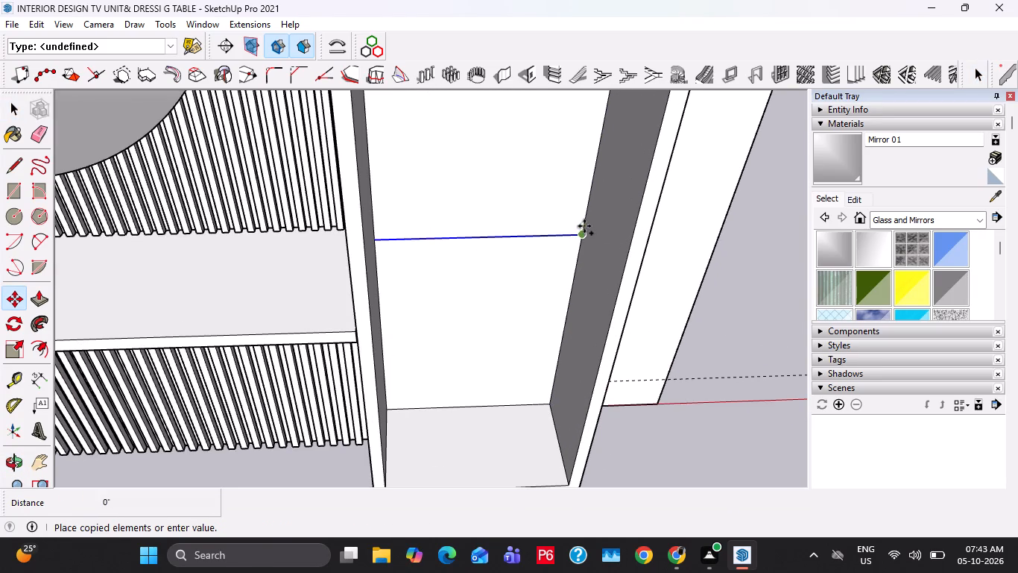
{"action": "type", "text": "0.5\""}
{"action": "key", "text": "Return"}
Copy the 0.5" shelf strip onto each of the three divider lines above it on the recess's back face.
{"action": "scroll", "coordinate": [562, 234], "scroll_direction": "up", "scroll_amount": 9}
{"action": "key", "text": "space"}
{"action": "double_click", "coordinate": [565, 234]}
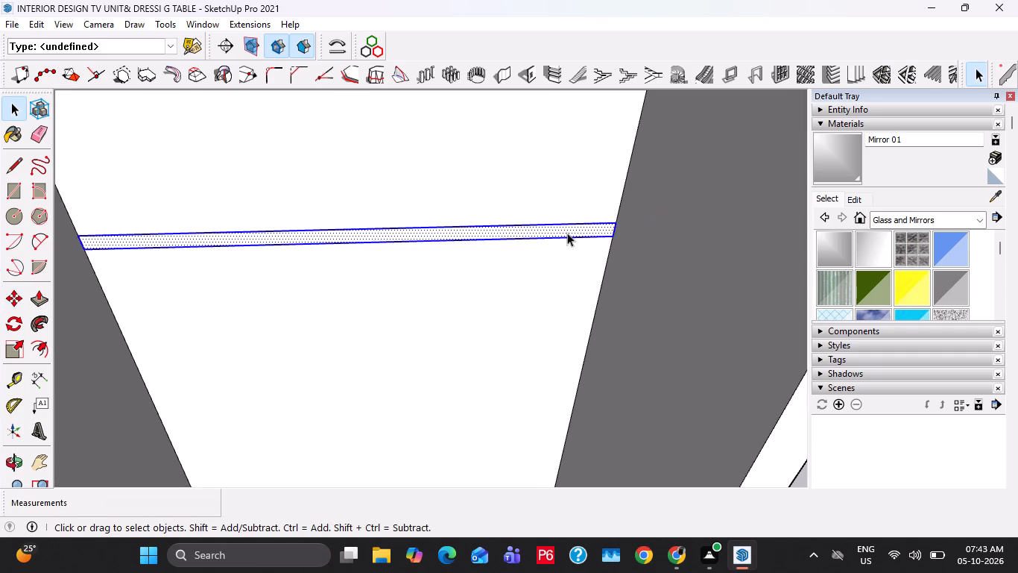
{"action": "key", "text": "m"}
{"action": "left_click", "coordinate": [620, 242]}
{"action": "scroll", "coordinate": [601, 183], "scroll_direction": "down", "scroll_amount": 18}
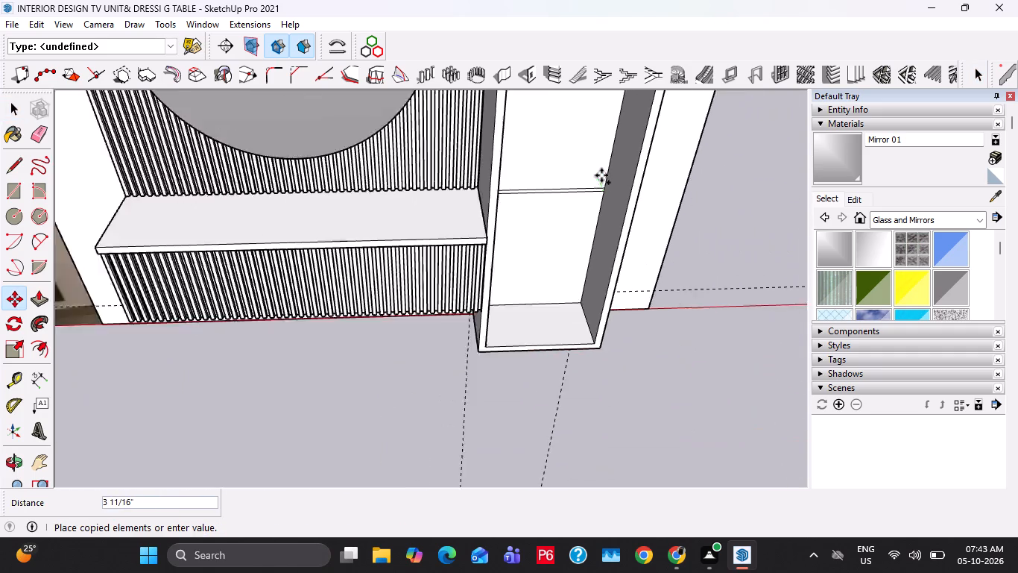
{"action": "scroll", "coordinate": [601, 175], "scroll_direction": "down", "scroll_amount": 1}
{"action": "middle_click_drag", "start_coordinate": [606, 151], "coordinate": [573, 365], "text": "shift"}
{"action": "scroll", "coordinate": [580, 286], "scroll_direction": "up", "scroll_amount": 11}
{"action": "left_click", "coordinate": [601, 304]}
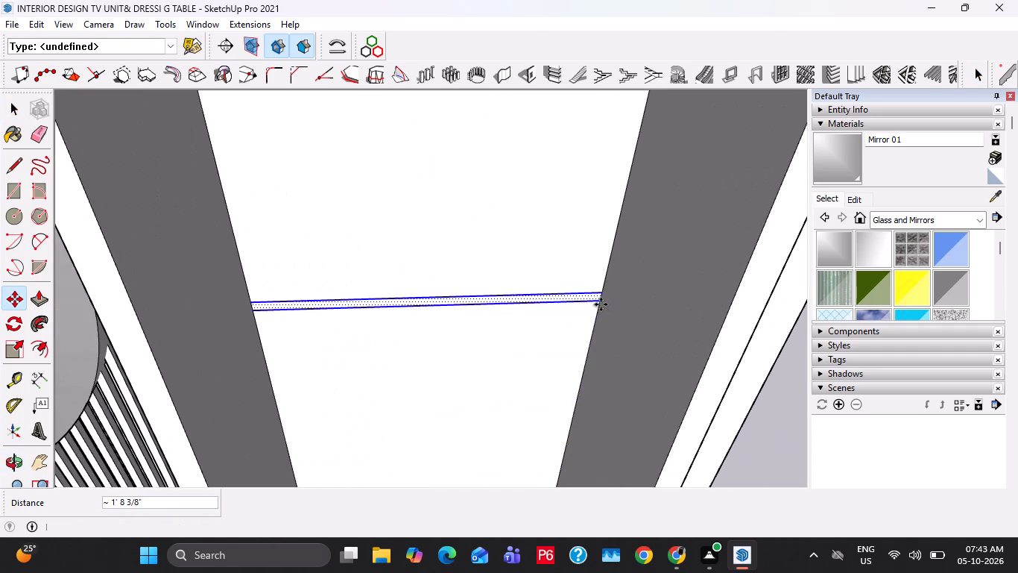
{"action": "left_click", "coordinate": [604, 304]}
{"action": "scroll", "coordinate": [596, 237], "scroll_direction": "down", "scroll_amount": 6}
{"action": "middle_click_drag", "start_coordinate": [600, 187], "coordinate": [594, 380], "text": "shift"}
{"action": "scroll", "coordinate": [636, 258], "scroll_direction": "up", "scroll_amount": 3}
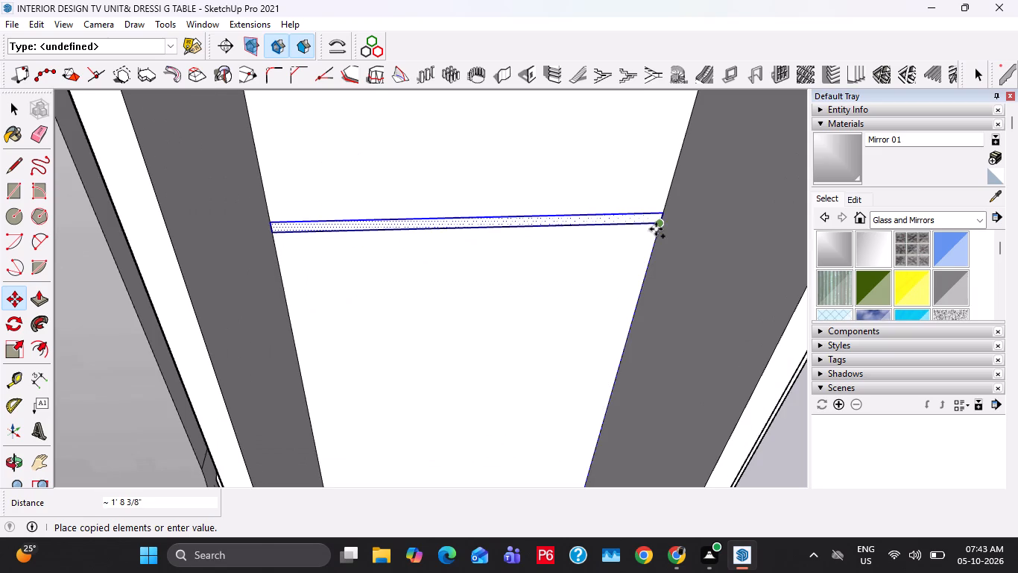
{"action": "left_click", "coordinate": [656, 229]}
{"action": "left_click", "coordinate": [660, 229]}
{"action": "scroll", "coordinate": [612, 216], "scroll_direction": "down", "scroll_amount": 11}
{"action": "middle_click_drag", "start_coordinate": [627, 163], "coordinate": [598, 431], "text": "shift"}
{"action": "scroll", "coordinate": [598, 431], "scroll_direction": "up", "scroll_amount": 1, "text": "shift"}
{"action": "scroll", "coordinate": [667, 324], "scroll_direction": "up", "scroll_amount": 3}
{"action": "left_click", "coordinate": [642, 324]}
{"action": "key", "text": "space"}
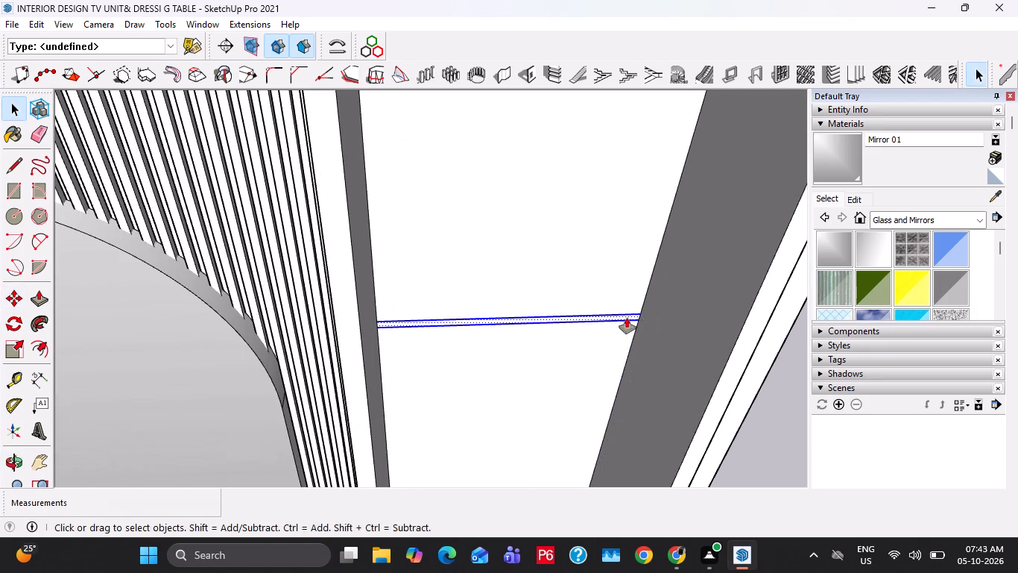
Extrude all four shelf strips 9" forward from the recess's back face to form the shelves.
{"action": "key", "text": "p"}
{"action": "left_click", "coordinate": [627, 318]}
{"action": "scroll", "coordinate": [630, 329], "scroll_direction": "down", "scroll_amount": 6}
{"action": "left_click", "coordinate": [680, 337]}
{"action": "middle_click_drag", "start_coordinate": [615, 412], "coordinate": [612, 291], "text": "shift"}
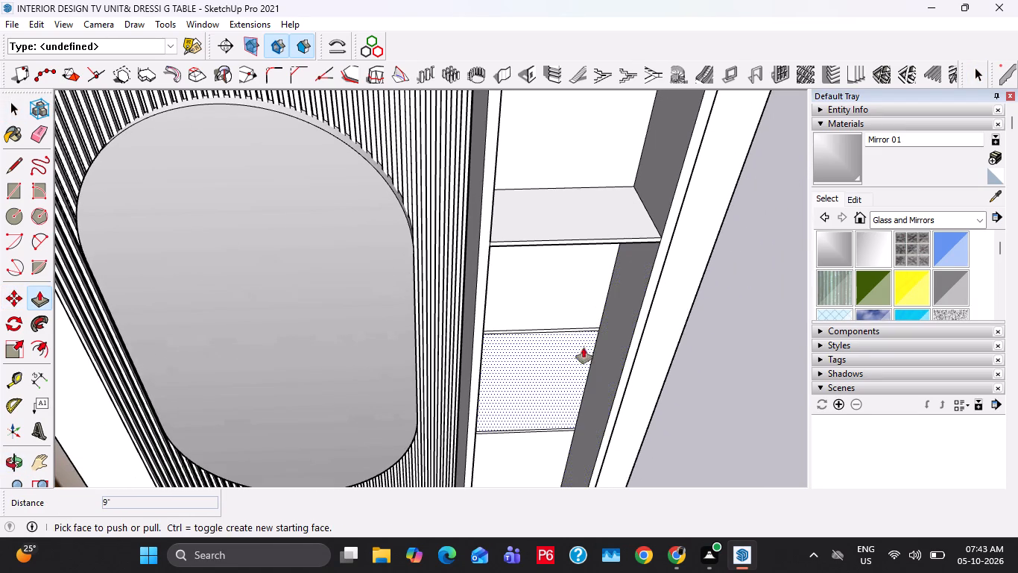
{"action": "double_click", "coordinate": [585, 331]}
{"action": "middle_click_drag", "start_coordinate": [568, 410], "coordinate": [592, 306], "text": "shift"}
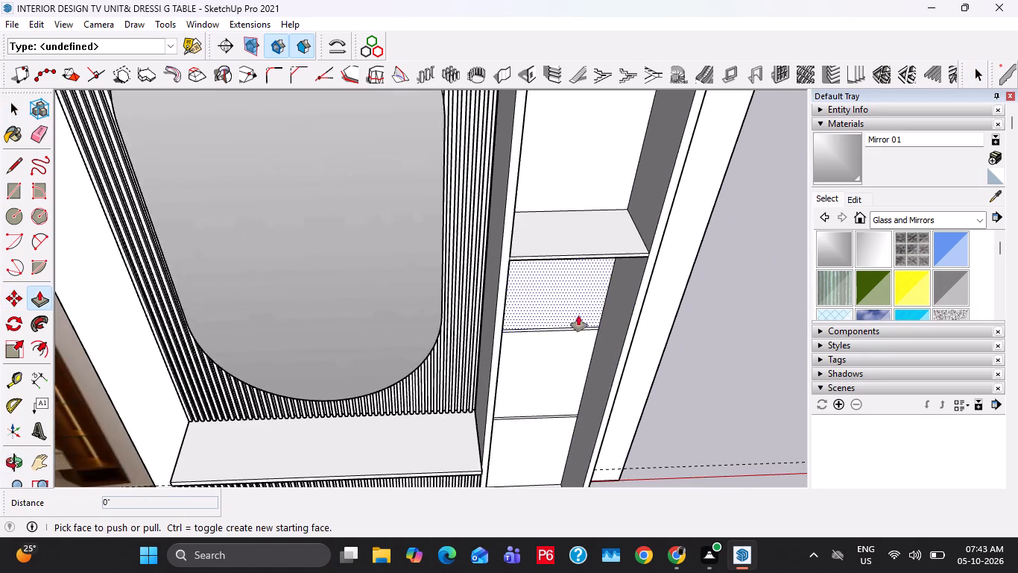
{"action": "scroll", "coordinate": [577, 325], "scroll_direction": "up", "scroll_amount": 3}
{"action": "double_click", "coordinate": [582, 330]}
{"action": "middle_click_drag", "start_coordinate": [561, 398], "coordinate": [623, 261], "text": "shift"}
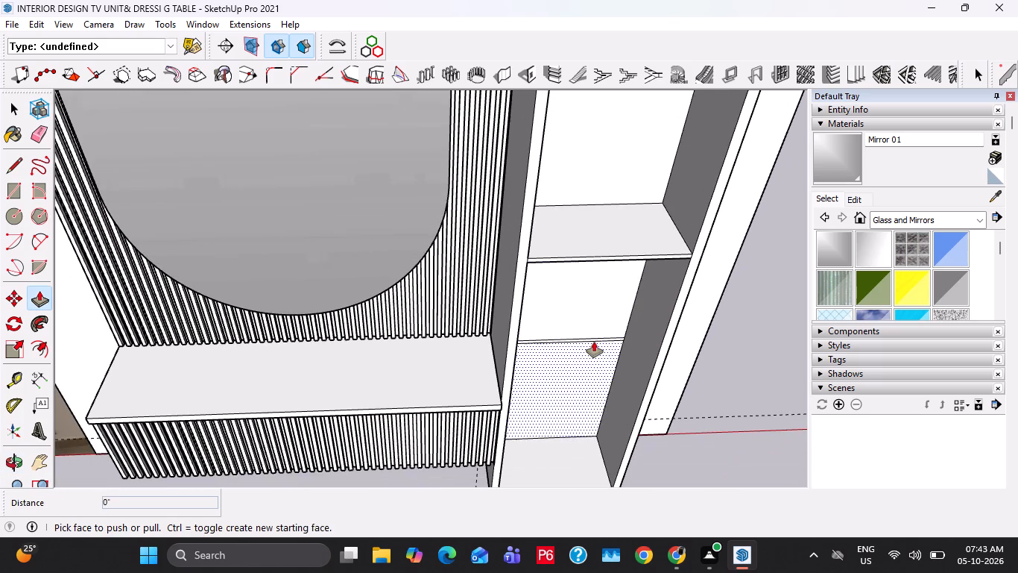
{"action": "scroll", "coordinate": [594, 339], "scroll_direction": "up", "scroll_amount": 4}
{"action": "double_click", "coordinate": [594, 339]}
{"action": "scroll", "coordinate": [576, 331], "scroll_direction": "down", "scroll_amount": 10}
{"action": "key", "text": "space"}
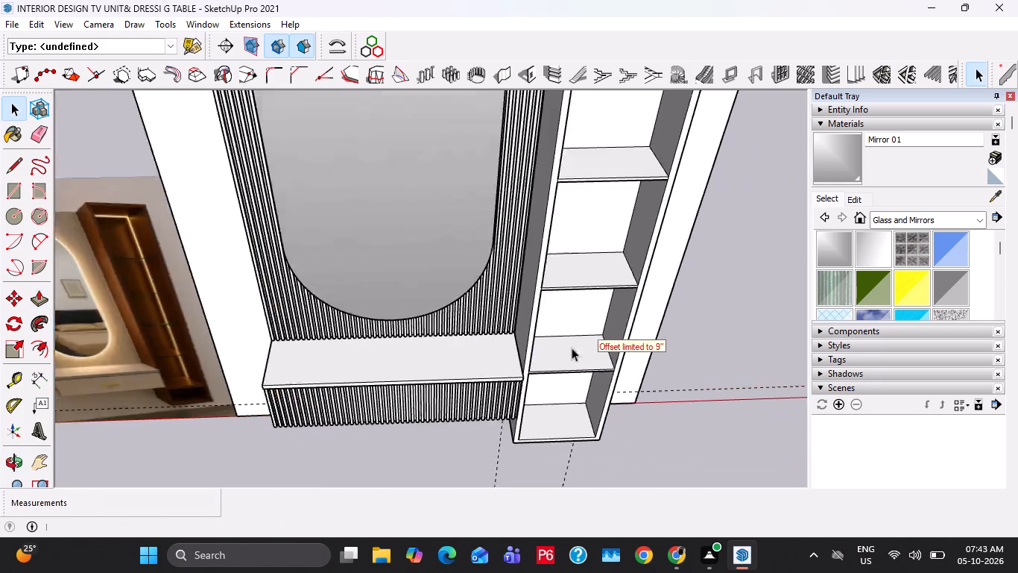
Select the whole tall shelf unit with its shelves and make it a group.
{"action": "scroll", "coordinate": [572, 348], "scroll_direction": "down", "scroll_amount": 2}
{"action": "middle_click_drag", "start_coordinate": [583, 360], "coordinate": [573, 214]}
{"action": "triple_click", "coordinate": [577, 280]}
{"action": "left_click", "coordinate": [577, 281]}
{"action": "right_click", "coordinate": [577, 281]}
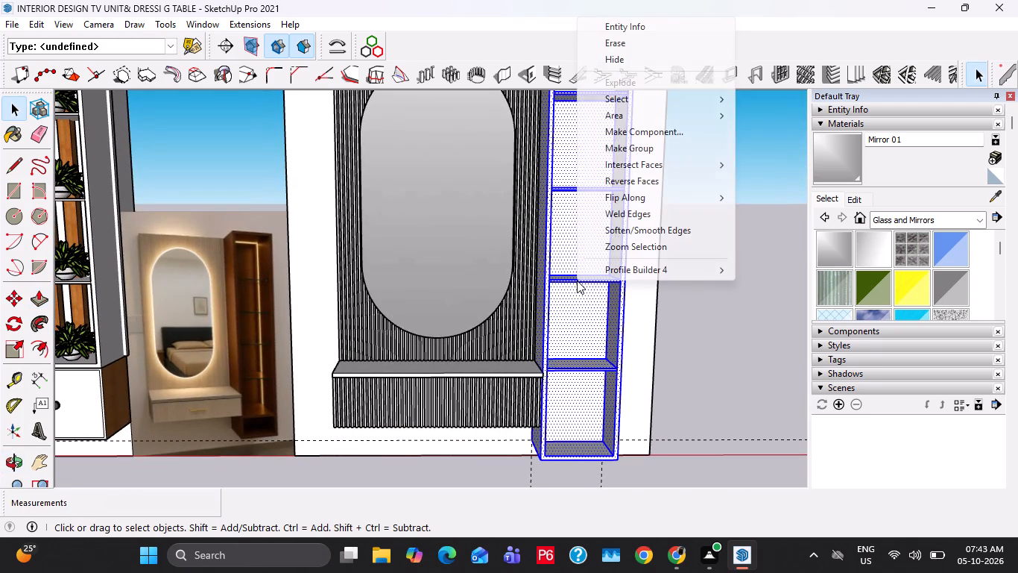
{"action": "left_click", "coordinate": [648, 151]}
Inside the tall shelf group, paint the back faces of two upper compartments with Wood Cherry Original.
{"action": "double_click", "coordinate": [584, 263]}
{"action": "left_click", "coordinate": [587, 245]}
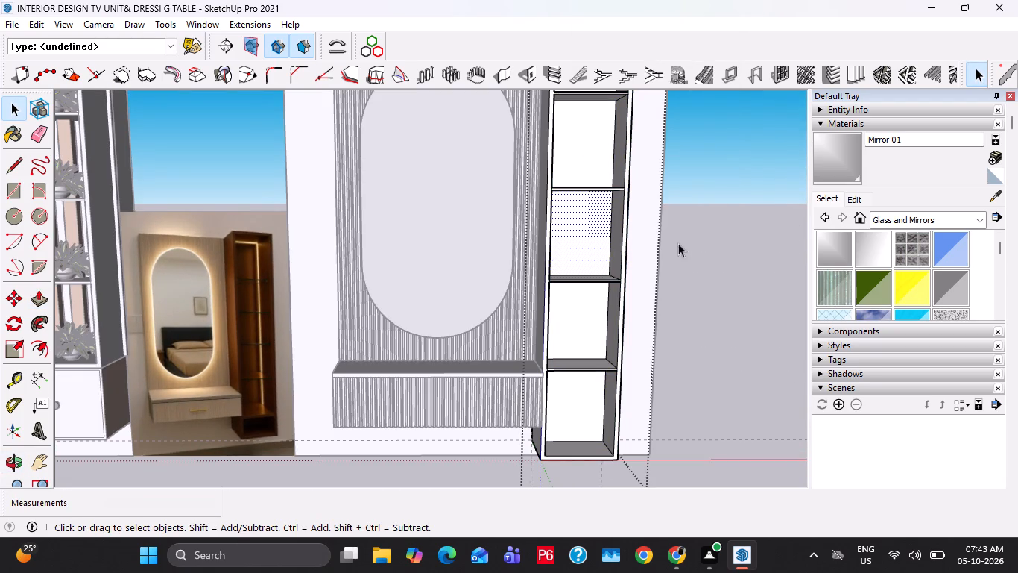
{"action": "left_click", "coordinate": [901, 216]}
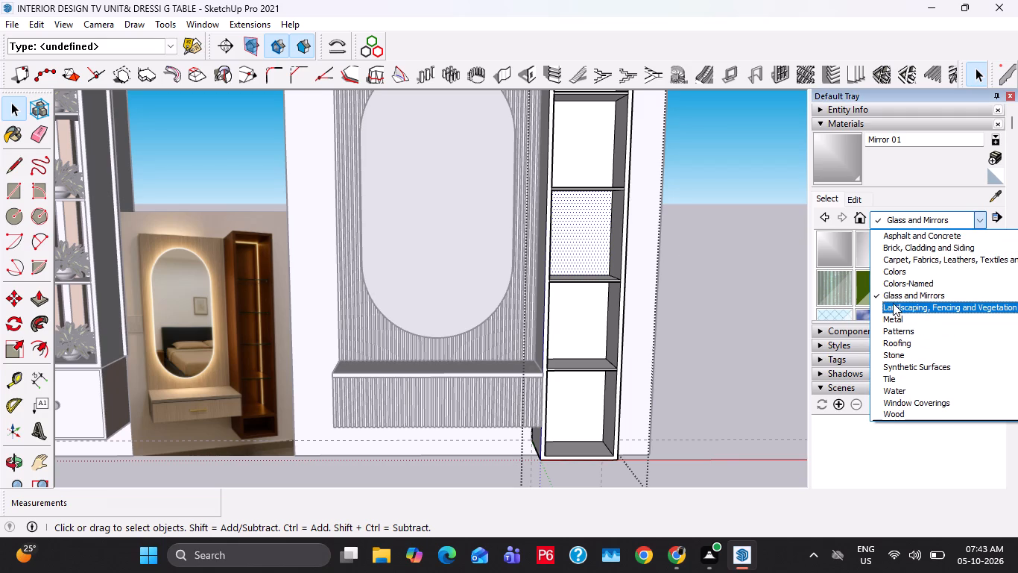
{"action": "scroll", "coordinate": [931, 263], "scroll_direction": "up", "scroll_amount": 3}
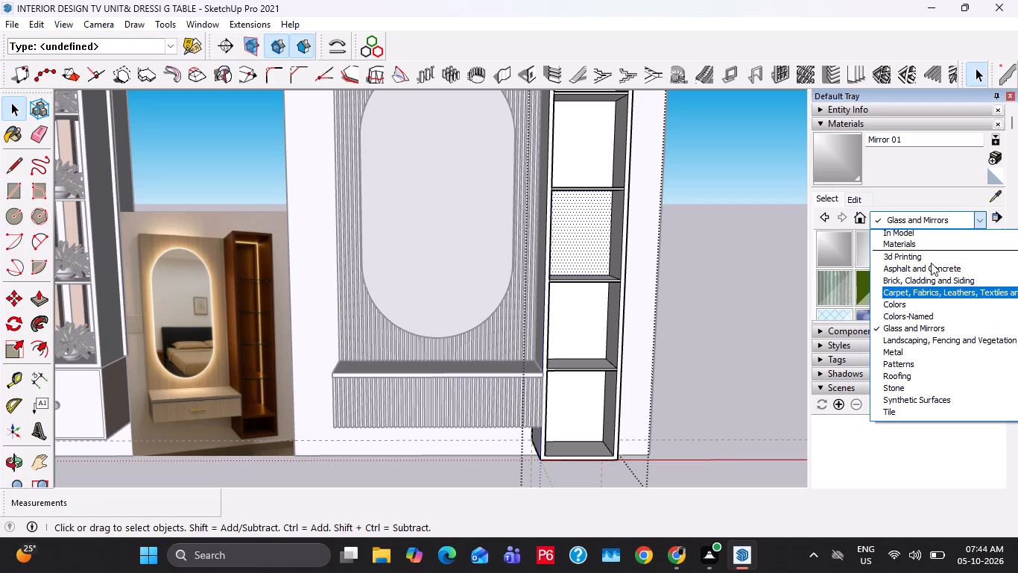
{"action": "scroll", "coordinate": [915, 369], "scroll_direction": "down", "scroll_amount": 2}
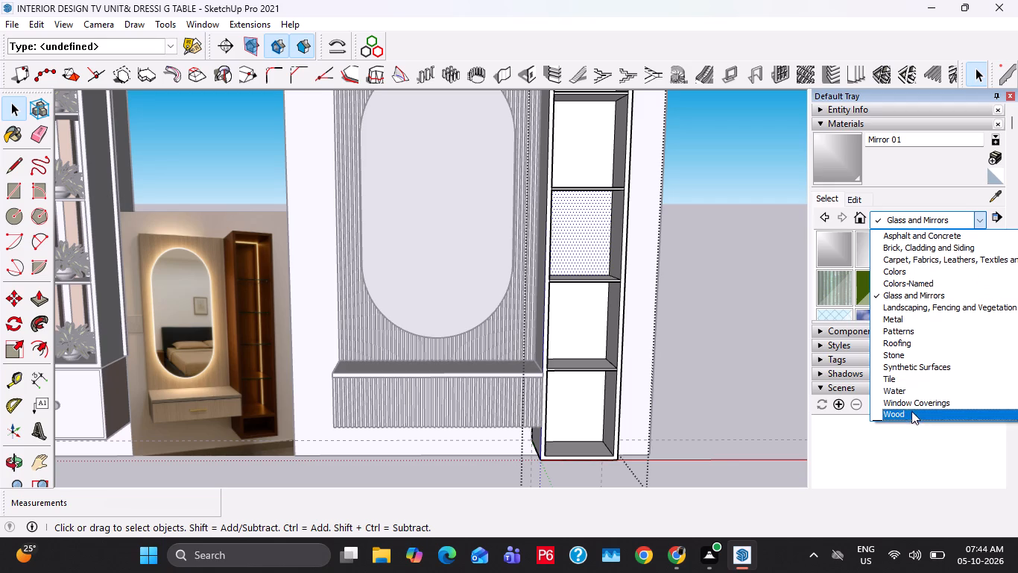
{"action": "left_click", "coordinate": [912, 413]}
{"action": "left_click", "coordinate": [911, 245]}
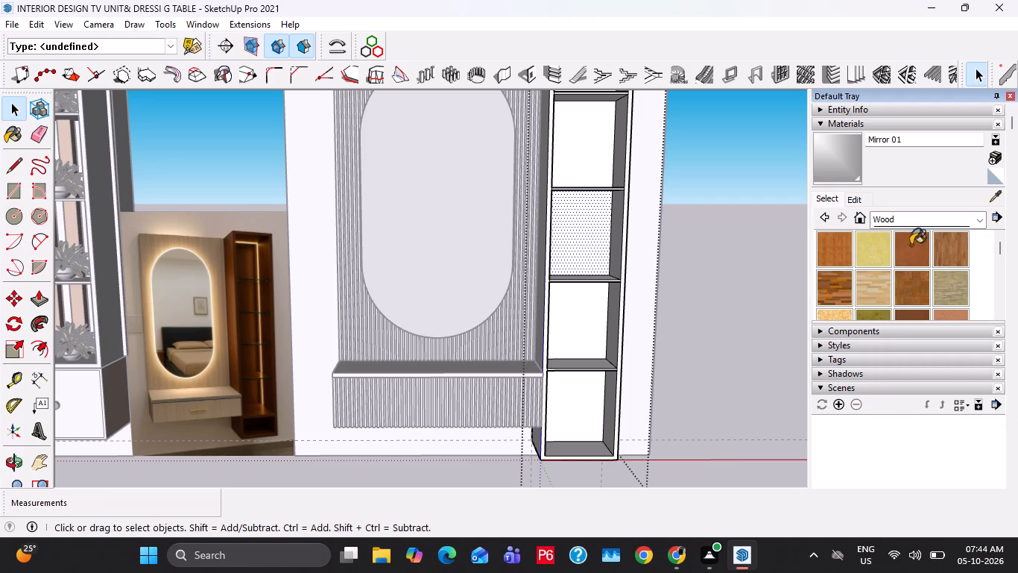
{"action": "left_click", "coordinate": [595, 152]}
{"action": "left_click", "coordinate": [612, 239]}
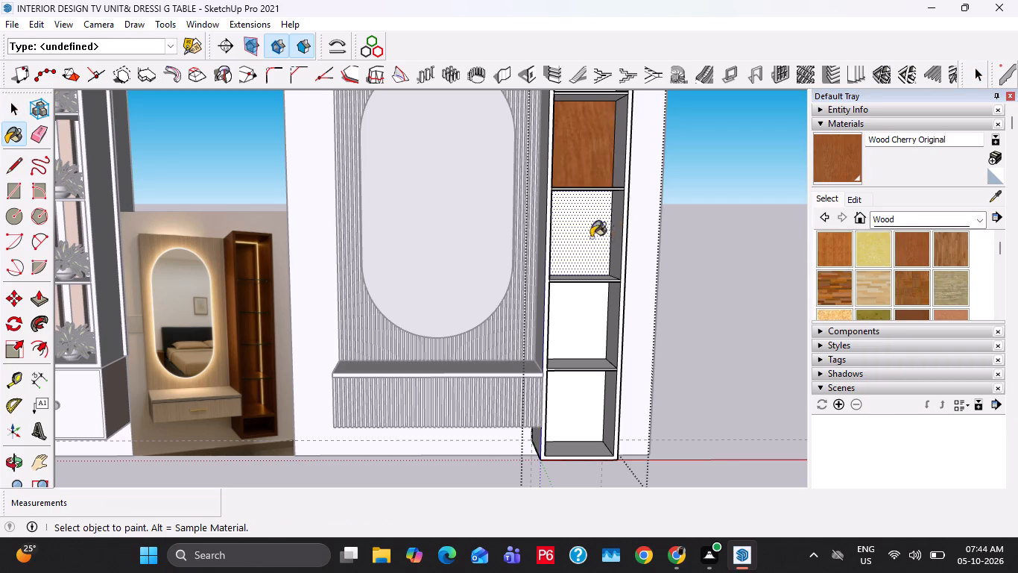
{"action": "left_click", "coordinate": [589, 229]}
Paint the shelf unit's remaining side, shelf and frame faces with the same Wood Cherry Original and leave the group.
{"action": "left_click", "coordinate": [622, 166]}
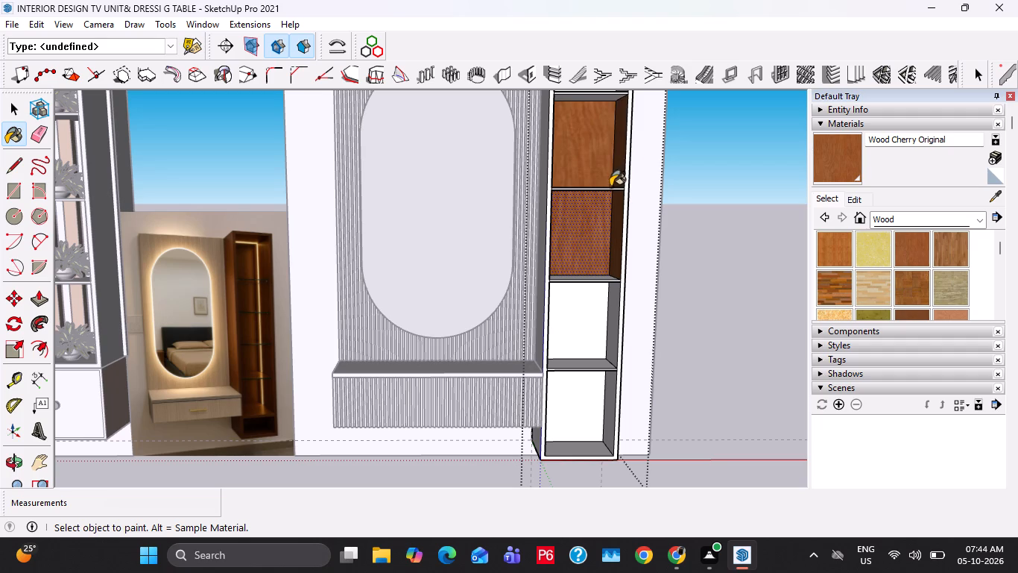
{"action": "left_click", "coordinate": [577, 201]}
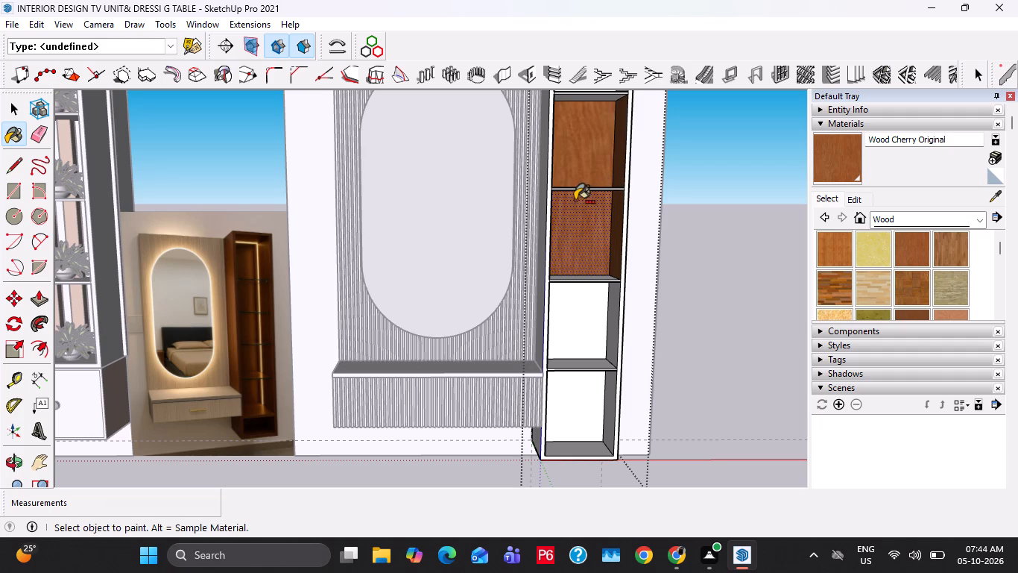
{"action": "left_click", "coordinate": [582, 193], "text": "ctrl"}
{"action": "left_click", "coordinate": [588, 190], "text": "ctrl"}
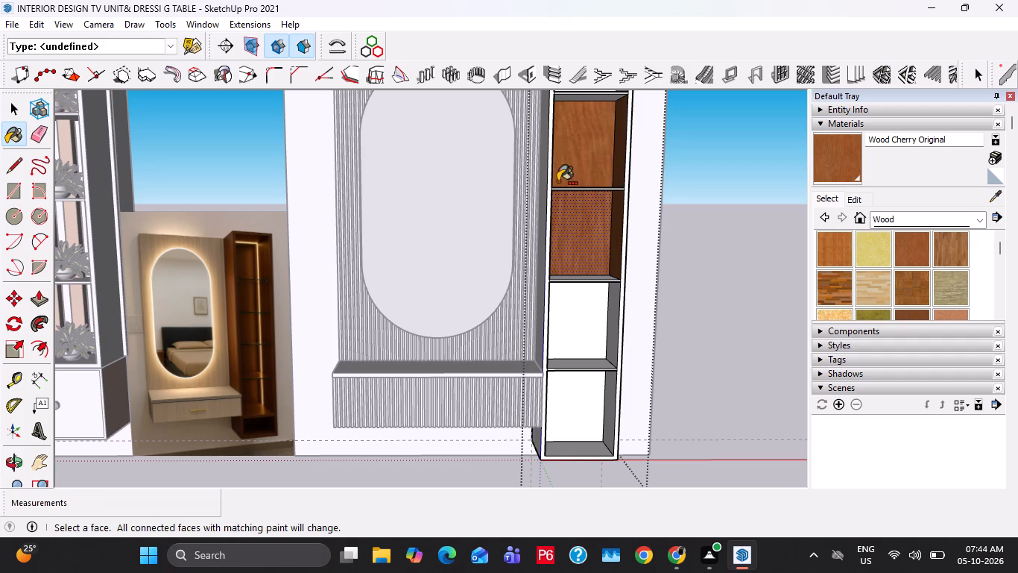
{"action": "left_click", "coordinate": [551, 170], "text": "ctrl"}
{"action": "middle_click_drag", "start_coordinate": [560, 175], "coordinate": [633, 209]}
{"action": "left_click", "coordinate": [546, 163], "text": "ctrl"}
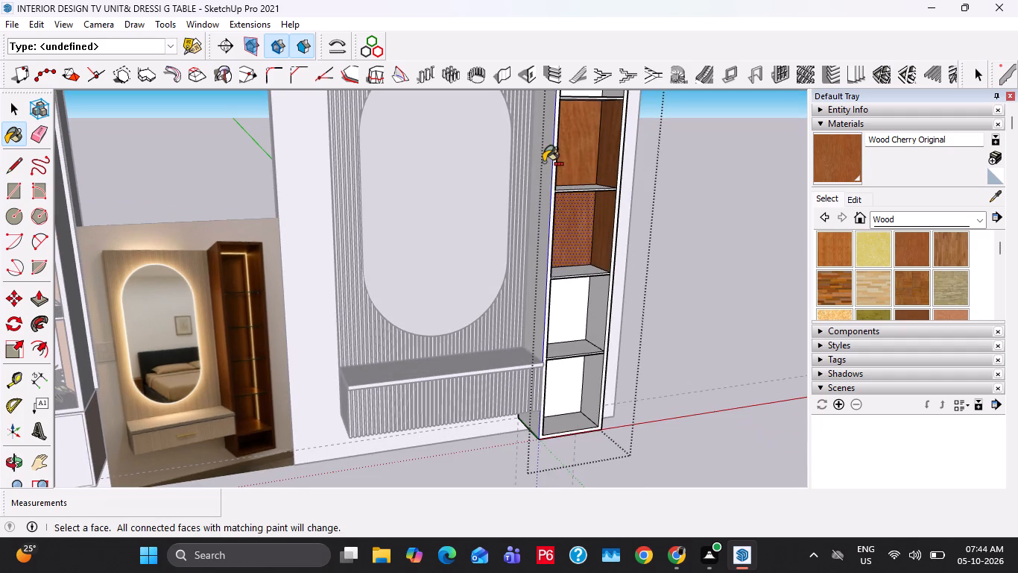
{"action": "key", "text": "space"}
{"action": "key", "text": "Escape"}
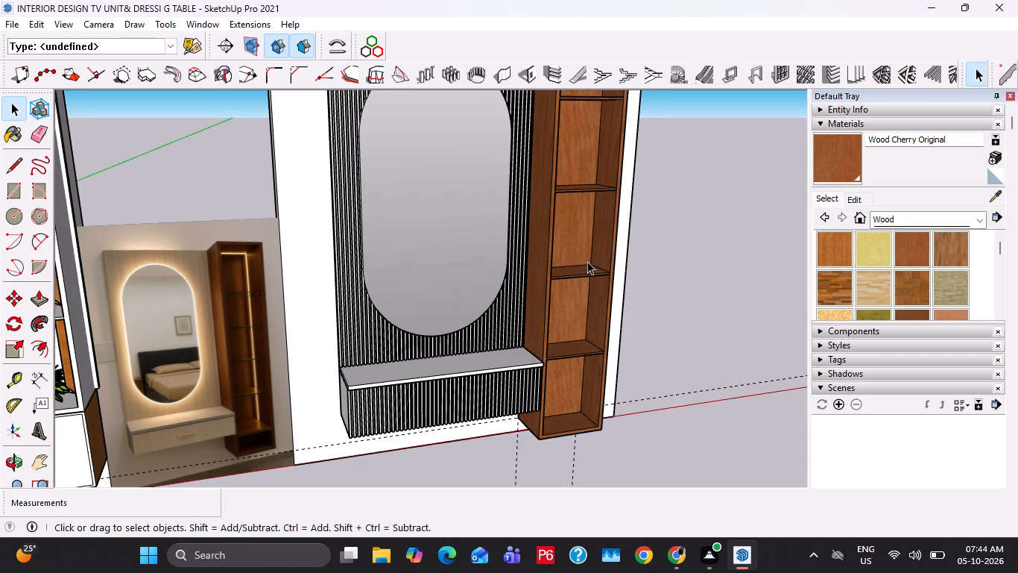
{"action": "key", "text": "Escape"}
Reopen the shelf group and offset the top compartment's back face inward by about 3/8".
{"action": "middle_click_drag", "start_coordinate": [588, 261], "coordinate": [513, 259]}
{"action": "middle_click_drag", "start_coordinate": [591, 169], "coordinate": [568, 213], "text": "shift"}
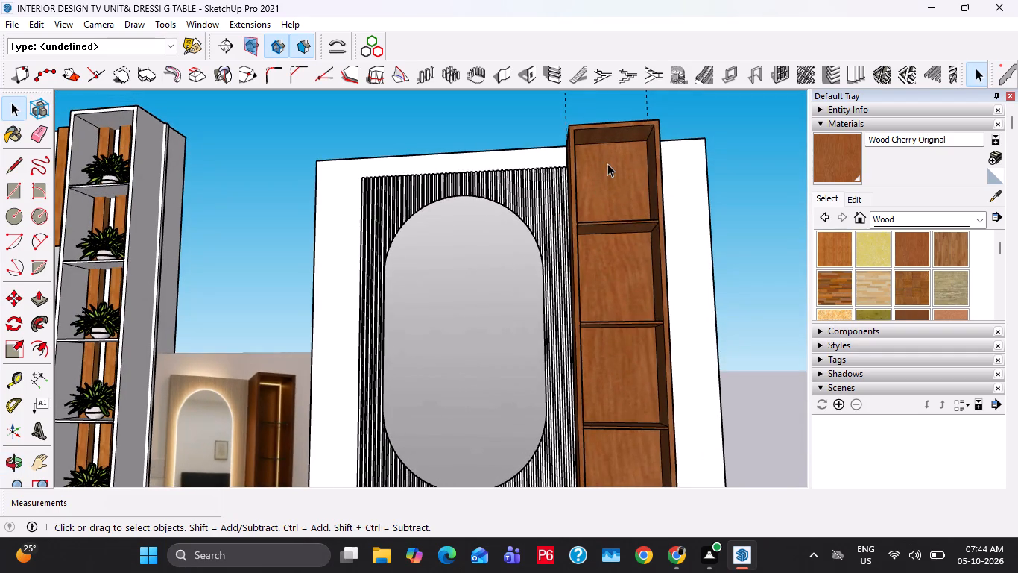
{"action": "double_click", "coordinate": [608, 163]}
{"action": "scroll", "coordinate": [609, 158], "scroll_direction": "up", "scroll_amount": 9}
{"action": "double_click", "coordinate": [602, 181]}
{"action": "middle_click_drag", "start_coordinate": [598, 174], "coordinate": [555, 272], "text": "shift"}
{"action": "left_click", "coordinate": [499, 278]}
{"action": "scroll", "coordinate": [480, 280], "scroll_direction": "up", "scroll_amount": 2}
{"action": "key", "text": "f"}
{"action": "left_click", "coordinate": [481, 298]}
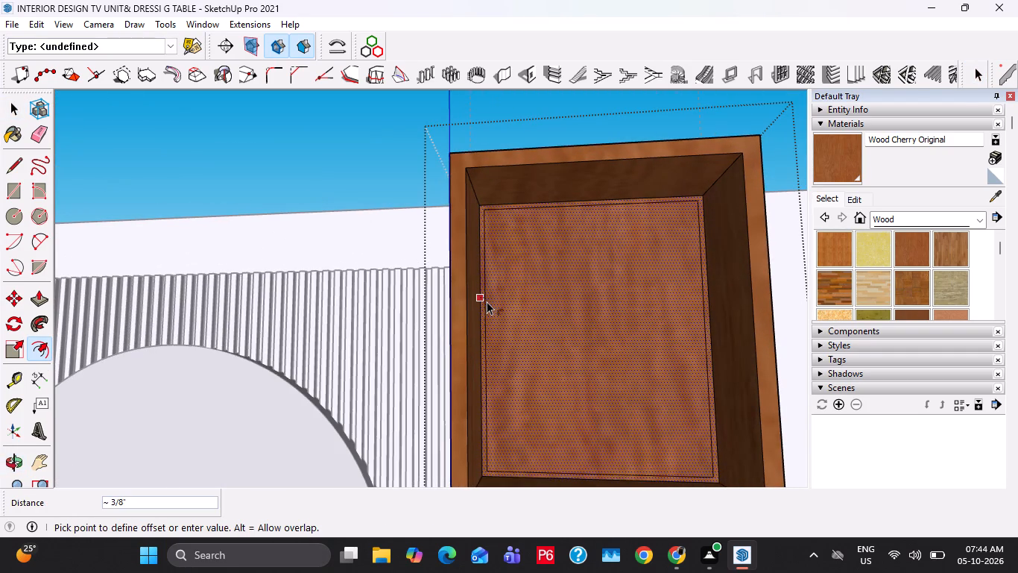
{"action": "left_click", "coordinate": [487, 301]}
Offset the second compartment's back face inward by about 1/2", matching the top compartment's border.
{"action": "scroll", "coordinate": [490, 301], "scroll_direction": "down", "scroll_amount": 3}
{"action": "middle_click_drag", "start_coordinate": [524, 339], "coordinate": [537, 210], "text": "shift"}
{"action": "left_click", "coordinate": [528, 340]}
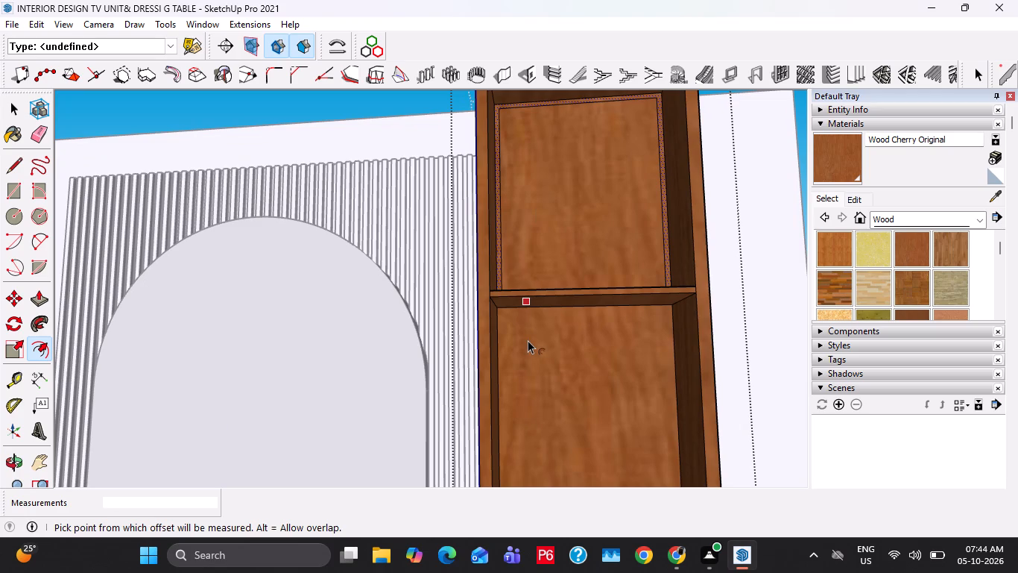
{"action": "left_click", "coordinate": [517, 347]}
{"action": "key", "text": "ctrl+z"}
{"action": "key", "text": "space"}
{"action": "left_click", "coordinate": [517, 350]}
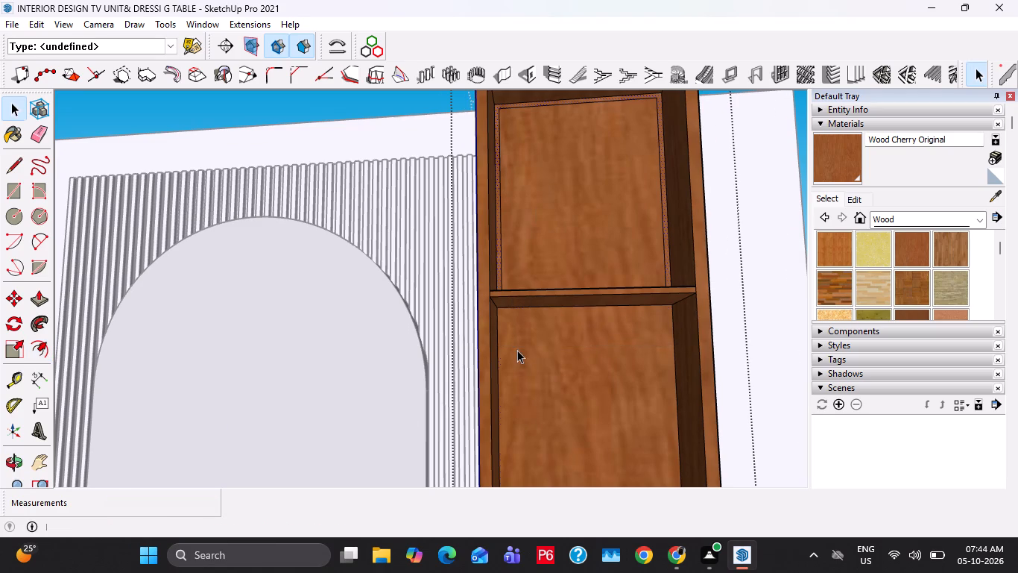
{"action": "key", "text": "f"}
{"action": "left_click", "coordinate": [499, 351]}
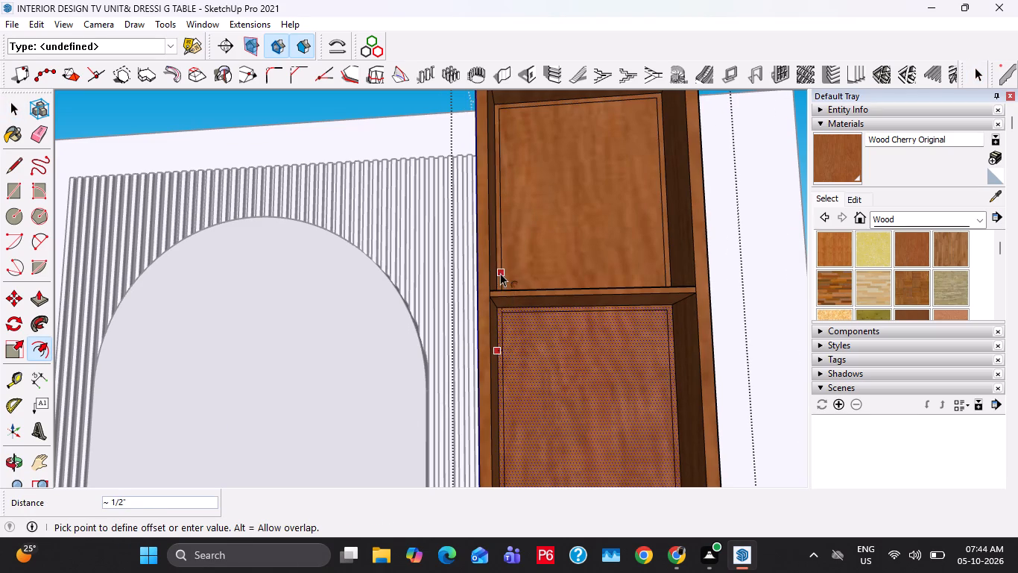
{"action": "left_click", "coordinate": [500, 273]}
Offset the third compartment's back face inward to match the border of the compartment above.
{"action": "scroll", "coordinate": [508, 300], "scroll_direction": "down", "scroll_amount": 4}
{"action": "middle_click_drag", "start_coordinate": [534, 348], "coordinate": [525, 229], "text": "shift"}
{"action": "key", "text": "space"}
{"action": "left_click", "coordinate": [525, 380]}
{"action": "scroll", "coordinate": [500, 380], "scroll_direction": "up", "scroll_amount": 2}
{"action": "key", "text": "f"}
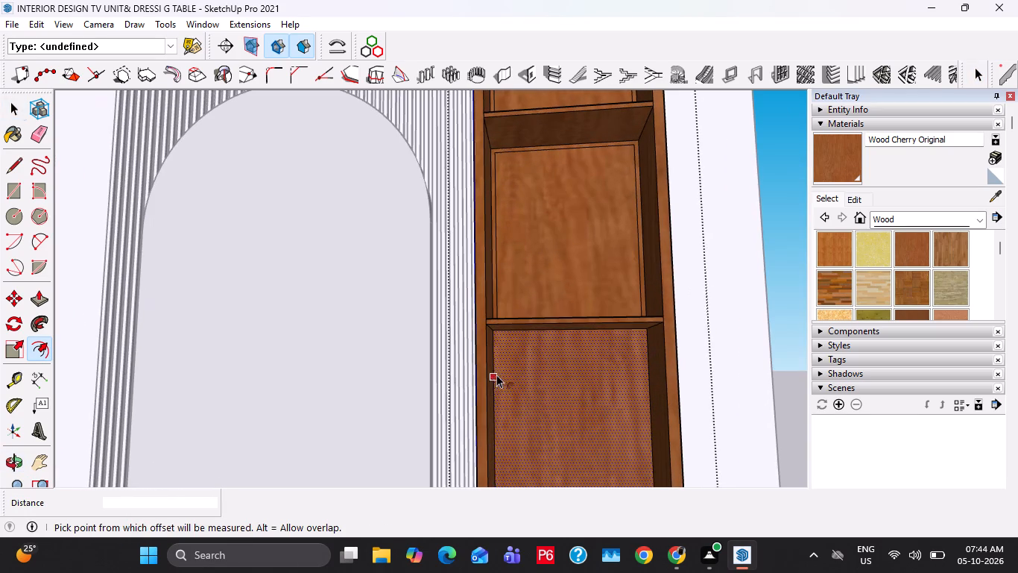
{"action": "left_click", "coordinate": [491, 369]}
{"action": "left_click", "coordinate": [495, 290]}
{"action": "key", "text": "space"}
Offset the fourth compartment's back face inward by about 1/2", matching the border above it.
{"action": "scroll", "coordinate": [495, 291], "scroll_direction": "down", "scroll_amount": 5}
{"action": "middle_click_drag", "start_coordinate": [540, 393], "coordinate": [525, 281]}
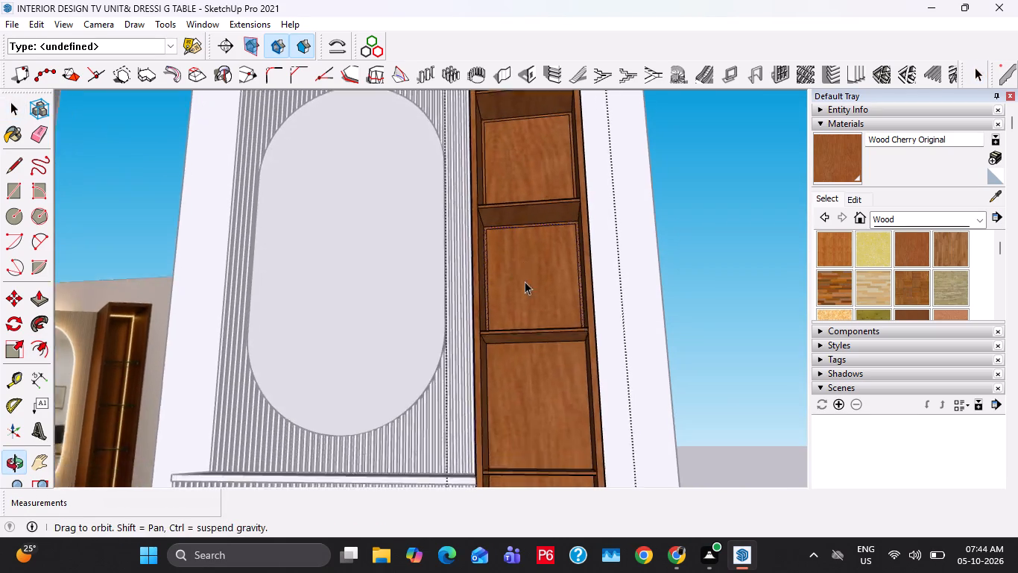
{"action": "left_click", "coordinate": [510, 351]}
{"action": "scroll", "coordinate": [496, 375], "scroll_direction": "up", "scroll_amount": 3}
{"action": "key", "text": "f"}
{"action": "left_click", "coordinate": [487, 376]}
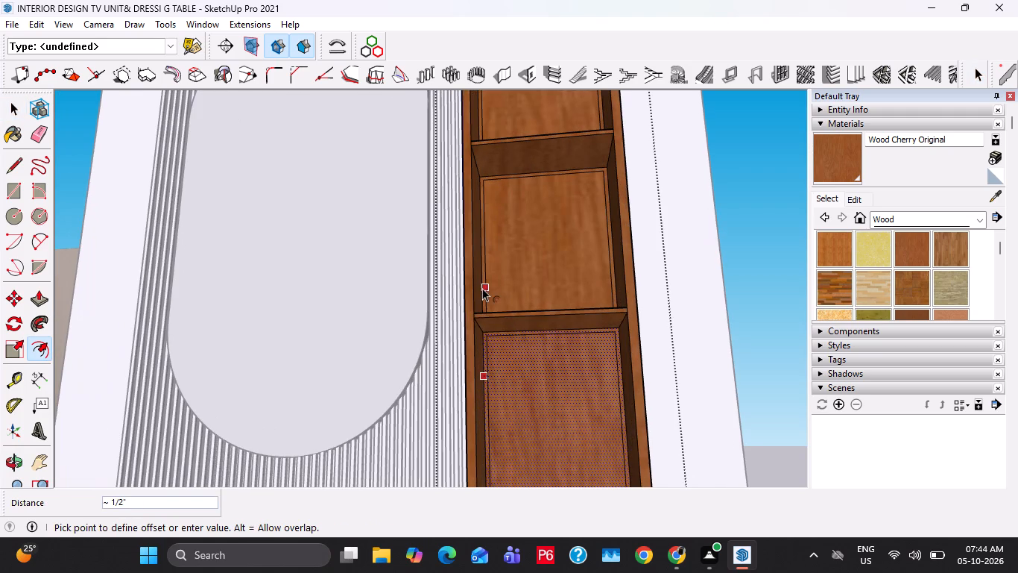
{"action": "left_click", "coordinate": [482, 288]}
{"action": "key", "text": "space"}
Offset the bottom compartment's back face inward to match the border of the compartment above.
{"action": "scroll", "coordinate": [484, 288], "scroll_direction": "down", "scroll_amount": 4}
{"action": "middle_click_drag", "start_coordinate": [560, 407], "coordinate": [544, 329]}
{"action": "left_click", "coordinate": [524, 396]}
{"action": "scroll", "coordinate": [489, 396], "scroll_direction": "up", "scroll_amount": 3}
{"action": "key", "text": "f"}
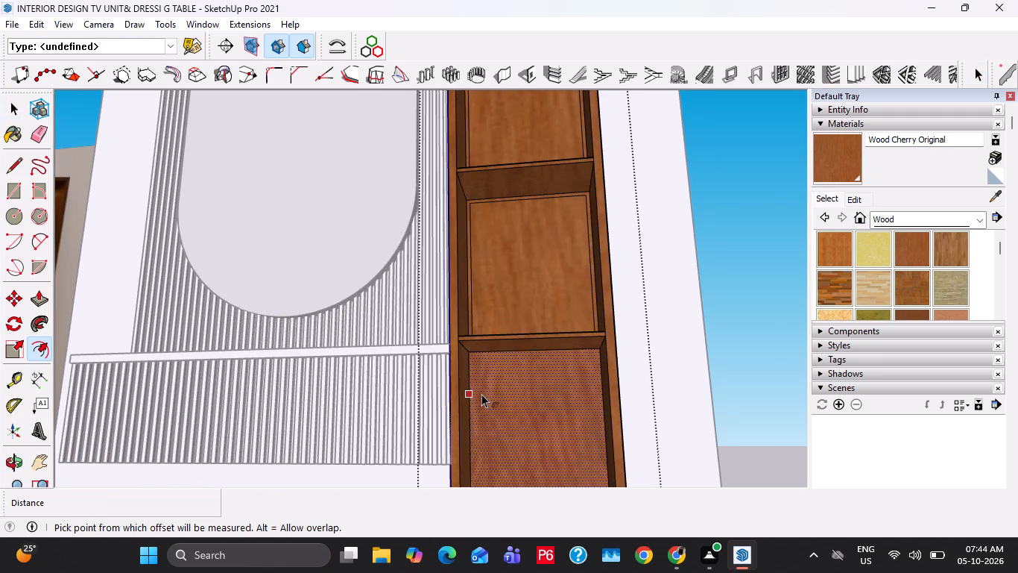
{"action": "left_click", "coordinate": [481, 394]}
{"action": "left_click", "coordinate": [472, 318]}
{"action": "scroll", "coordinate": [472, 328], "scroll_direction": "down", "scroll_amount": 4}
{"action": "middle_click_drag", "start_coordinate": [531, 434], "coordinate": [534, 407], "text": "shift"}
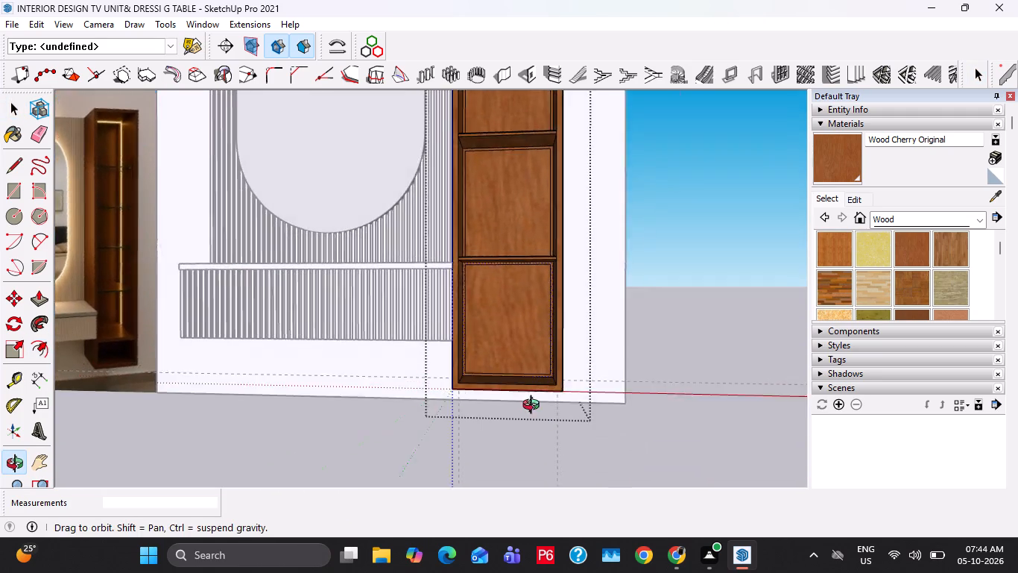
{"action": "middle_click_drag", "start_coordinate": [534, 407], "coordinate": [534, 409], "text": "shift"}
{"action": "key", "text": "space"}
{"action": "key", "text": "space"}
Paint the border strips on the back of the two lowest compartments with the cream Color D01.
{"action": "scroll", "coordinate": [564, 325], "scroll_direction": "up", "scroll_amount": 4}
{"action": "scroll", "coordinate": [878, 264], "scroll_direction": "up", "scroll_amount": 1}
{"action": "left_click", "coordinate": [917, 222]}
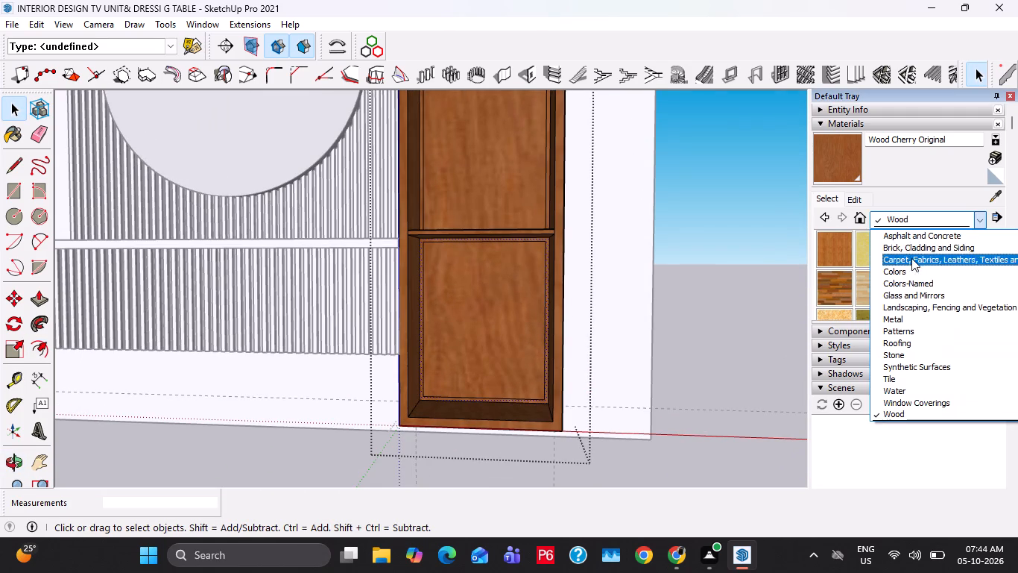
{"action": "left_click", "coordinate": [911, 269]}
{"action": "scroll", "coordinate": [892, 272], "scroll_direction": "down", "scroll_amount": 4}
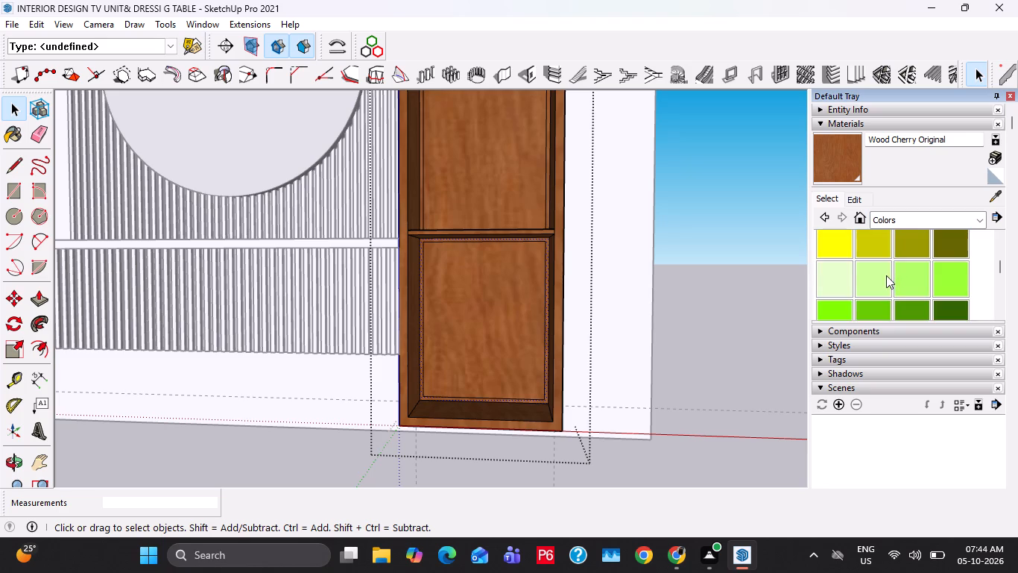
{"action": "scroll", "coordinate": [886, 275], "scroll_direction": "up", "scroll_amount": 2}
{"action": "left_click", "coordinate": [829, 305]}
{"action": "scroll", "coordinate": [587, 274], "scroll_direction": "up", "scroll_amount": 3}
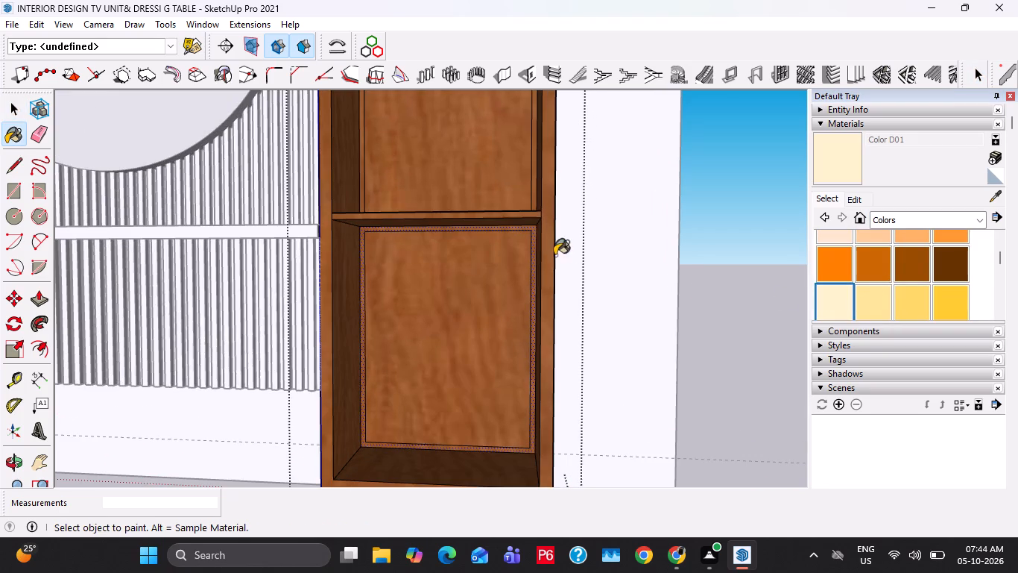
{"action": "left_click", "coordinate": [534, 237]}
{"action": "middle_click_drag", "start_coordinate": [547, 234], "coordinate": [592, 263]}
{"action": "scroll", "coordinate": [554, 212], "scroll_direction": "up", "scroll_amount": 2}
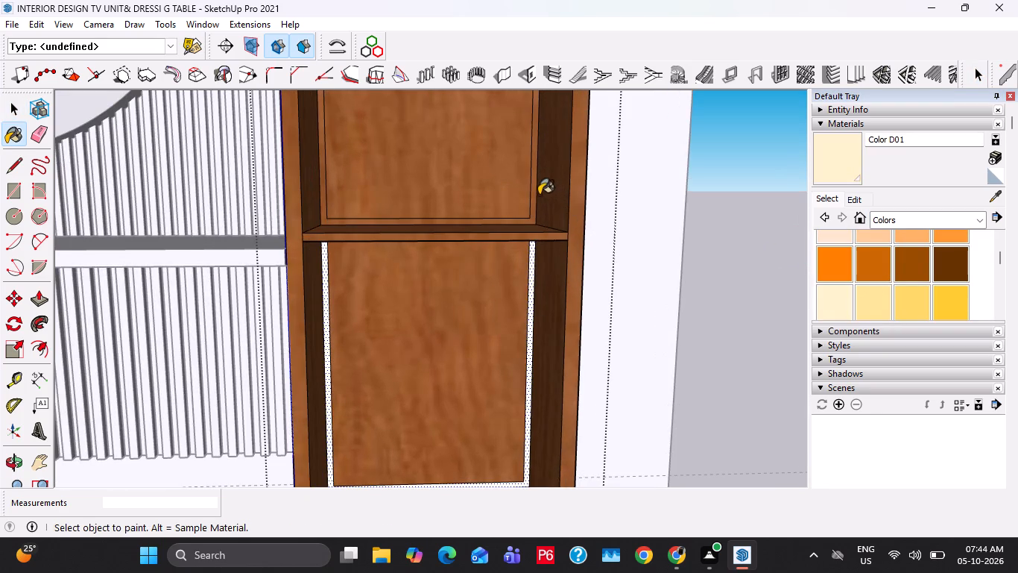
{"action": "left_click", "coordinate": [532, 190]}
Paint the back border strips of the three upper compartments with Color D01 and exit the shelf group.
{"action": "scroll", "coordinate": [528, 189], "scroll_direction": "down", "scroll_amount": 11}
{"action": "middle_click_drag", "start_coordinate": [504, 174], "coordinate": [510, 399], "text": "shift"}
{"action": "scroll", "coordinate": [522, 268], "scroll_direction": "up", "scroll_amount": 5}
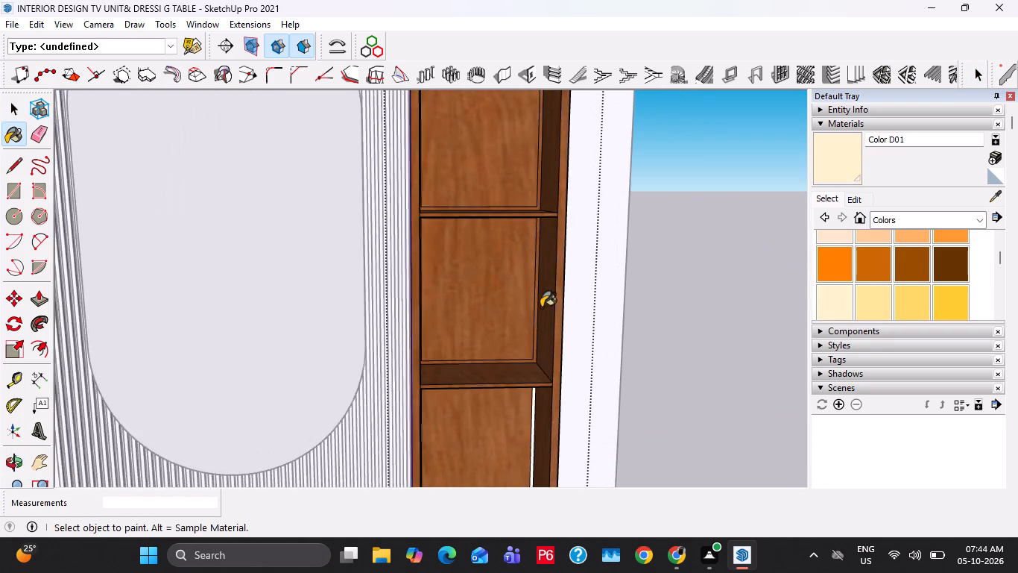
{"action": "left_click", "coordinate": [534, 302]}
{"action": "scroll", "coordinate": [532, 204], "scroll_direction": "up", "scroll_amount": 4}
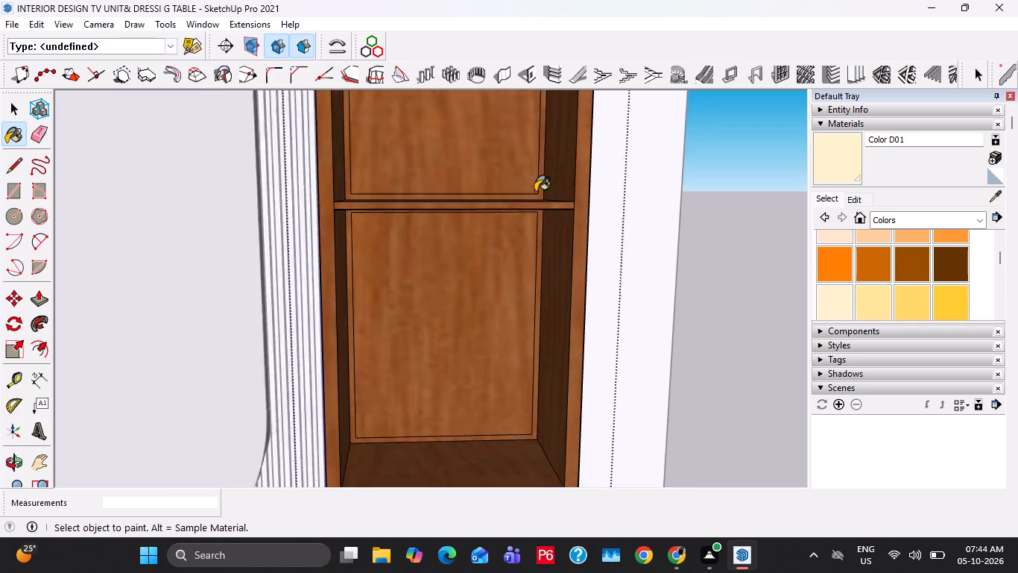
{"action": "scroll", "coordinate": [535, 192], "scroll_direction": "up", "scroll_amount": 1}
{"action": "left_click", "coordinate": [541, 192]}
{"action": "left_click", "coordinate": [538, 255]}
{"action": "scroll", "coordinate": [496, 263], "scroll_direction": "down", "scroll_amount": 2}
{"action": "middle_click_drag", "start_coordinate": [487, 270], "coordinate": [614, 296]}
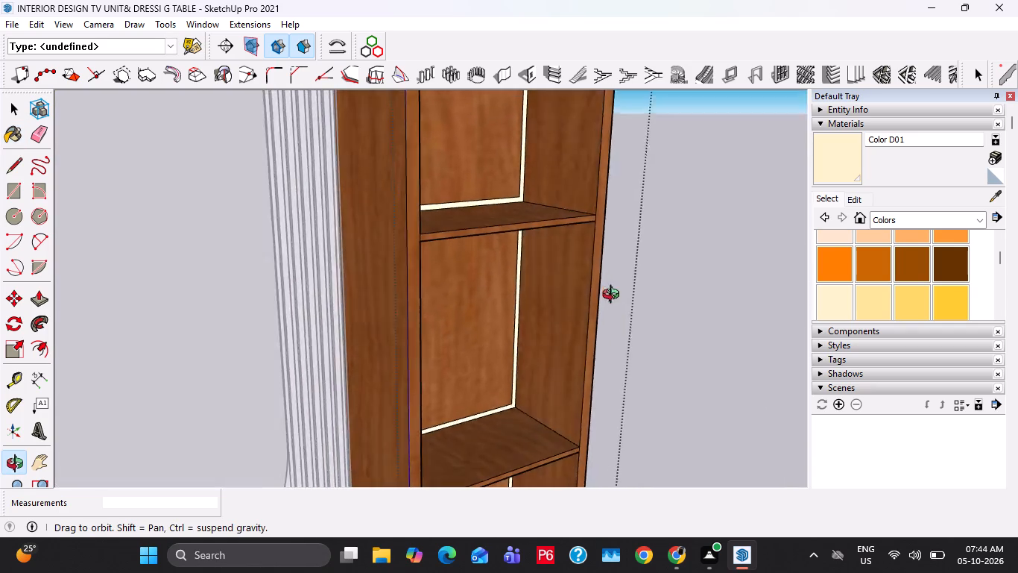
{"action": "middle_click_drag", "start_coordinate": [614, 296], "coordinate": [480, 327]}
{"action": "scroll", "coordinate": [445, 239], "scroll_direction": "down", "scroll_amount": 13}
{"action": "middle_click_drag", "start_coordinate": [461, 216], "coordinate": [461, 323], "text": "shift"}
{"action": "scroll", "coordinate": [449, 280], "scroll_direction": "up", "scroll_amount": 4}
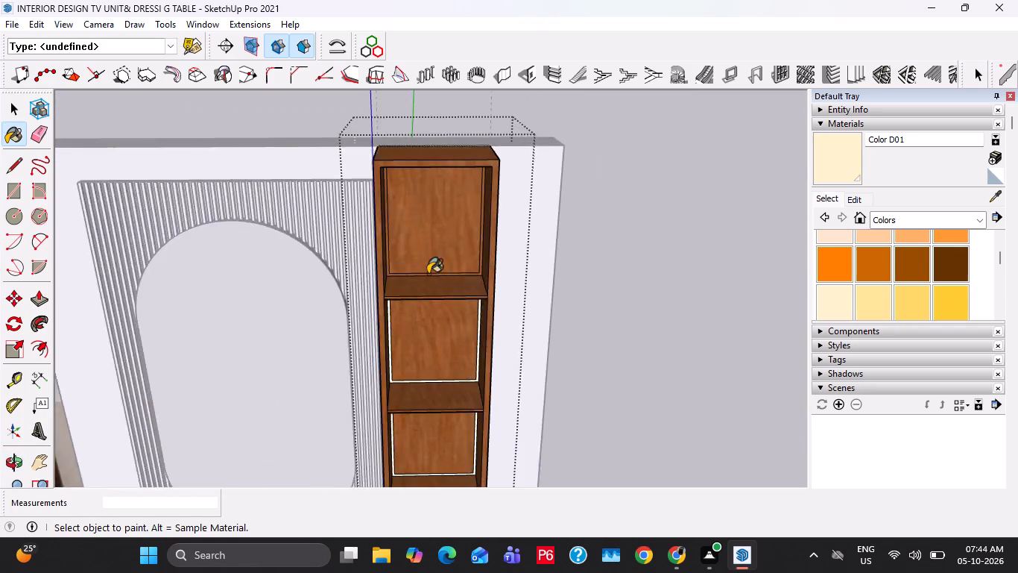
{"action": "scroll", "coordinate": [428, 274], "scroll_direction": "up", "scroll_amount": 9}
{"action": "left_click", "coordinate": [377, 253]}
{"action": "key", "text": "space"}
{"action": "key", "text": "Escape"}
{"action": "scroll", "coordinate": [541, 281], "scroll_direction": "down", "scroll_amount": 8}
{"action": "key", "text": "space"}
{"action": "key", "text": "Escape"}
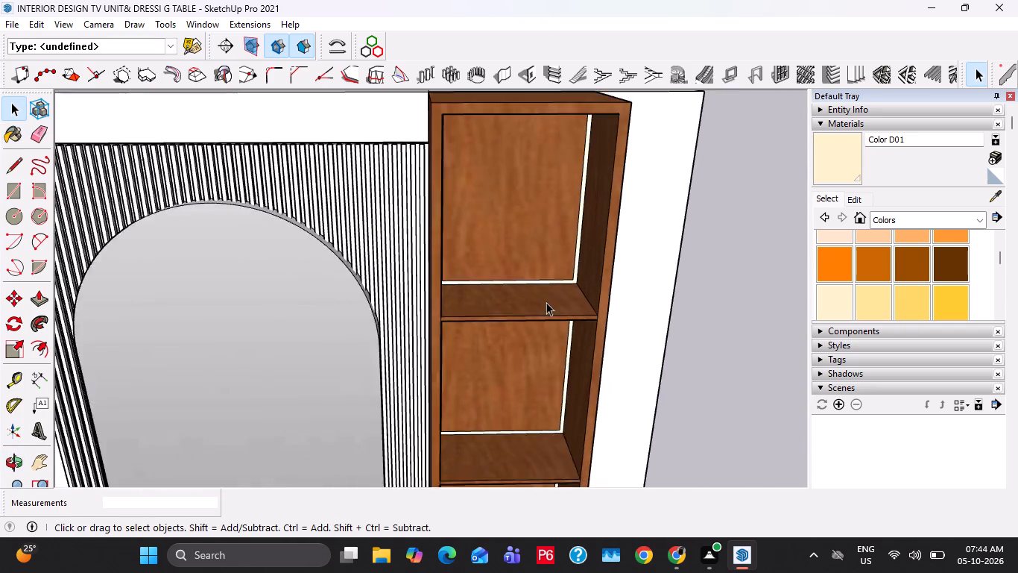
{"action": "scroll", "coordinate": [546, 302], "scroll_direction": "down", "scroll_amount": 9}
{"action": "key", "text": "Escape"}
Paint the white wall panel behind the mirror and tall shelf with the pale yellow Color E01.
{"action": "middle_click_drag", "start_coordinate": [544, 348], "coordinate": [541, 253]}
{"action": "scroll", "coordinate": [541, 253], "scroll_direction": "down", "scroll_amount": 4}
{"action": "middle_click_drag", "start_coordinate": [385, 351], "coordinate": [528, 319], "text": "shift"}
{"action": "scroll", "coordinate": [440, 273], "scroll_direction": "down", "scroll_amount": 1}
{"action": "scroll", "coordinate": [522, 284], "scroll_direction": "down", "scroll_amount": 4}
{"action": "middle_click_drag", "start_coordinate": [553, 294], "coordinate": [540, 300]}
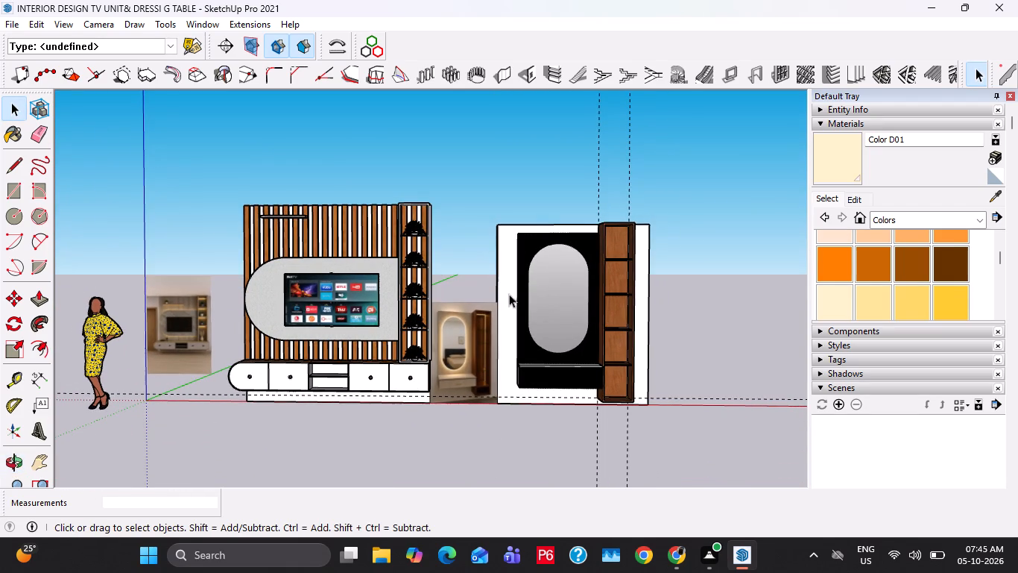
{"action": "left_click", "coordinate": [505, 251]}
{"action": "scroll", "coordinate": [891, 297], "scroll_direction": "up", "scroll_amount": 2}
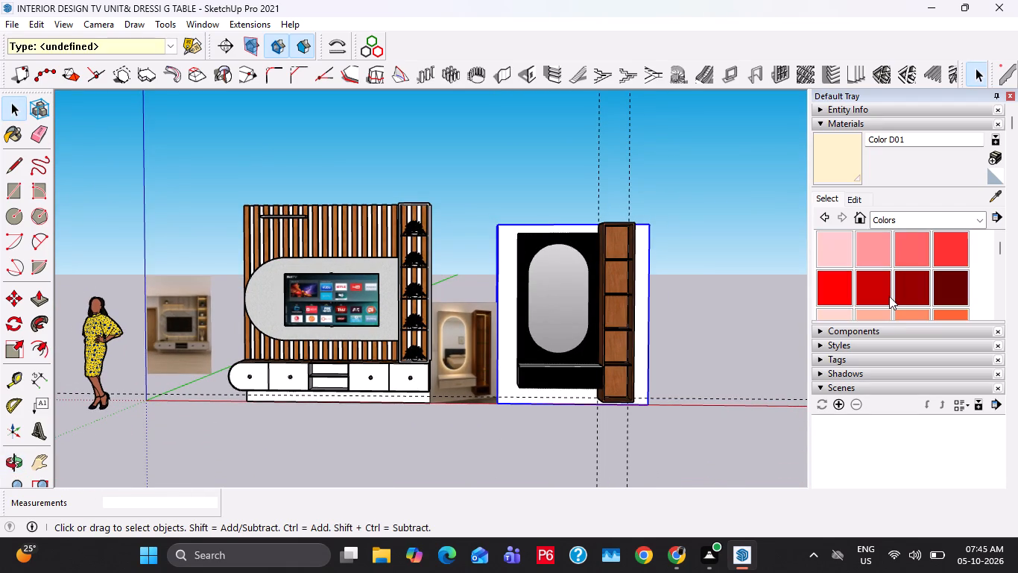
{"action": "scroll", "coordinate": [883, 295], "scroll_direction": "down", "scroll_amount": 3}
{"action": "left_click", "coordinate": [838, 293]}
{"action": "left_click", "coordinate": [510, 246]}
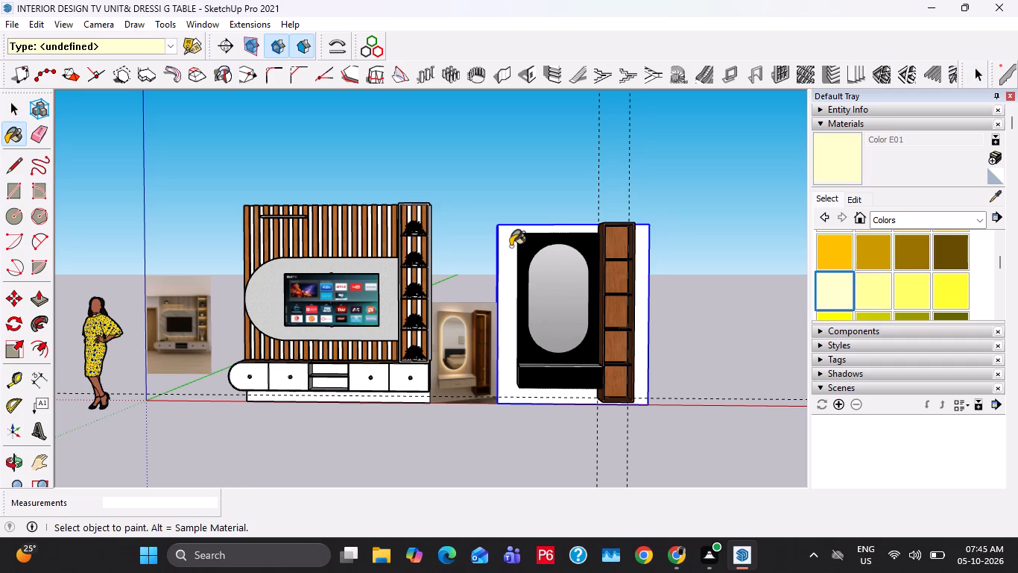
{"action": "key", "text": "space"}
{"action": "key", "text": "Escape"}
{"action": "key", "text": "space"}
{"action": "left_click", "coordinate": [686, 439]}
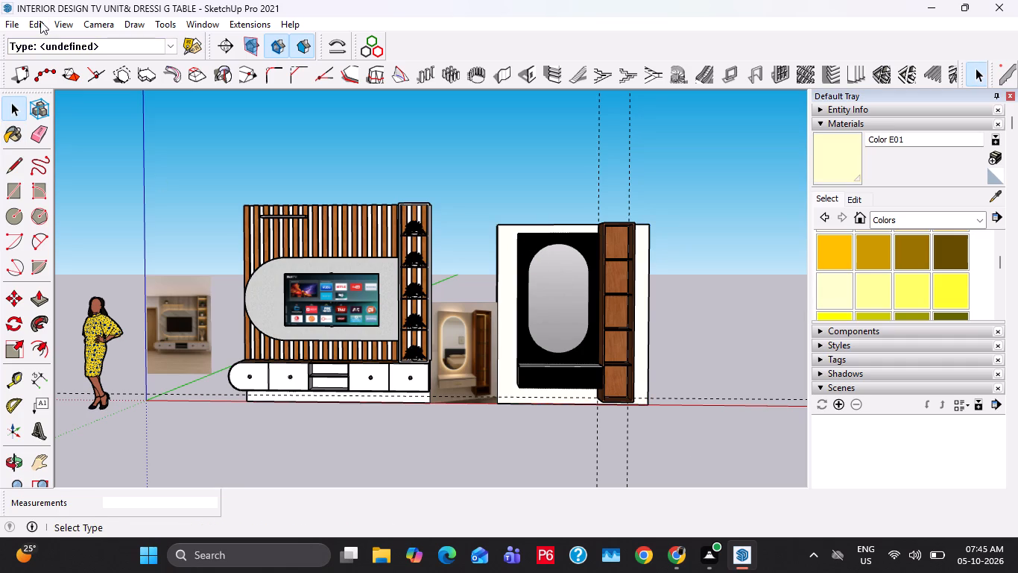
Delete all construction guides from the model.
{"action": "left_click", "coordinate": [40, 21]}
{"action": "left_click", "coordinate": [86, 159]}
{"action": "middle_click_drag", "start_coordinate": [411, 374], "coordinate": [472, 366], "text": "shift"}
{"action": "scroll", "coordinate": [474, 364], "scroll_direction": "down", "scroll_amount": 1, "text": "shift"}
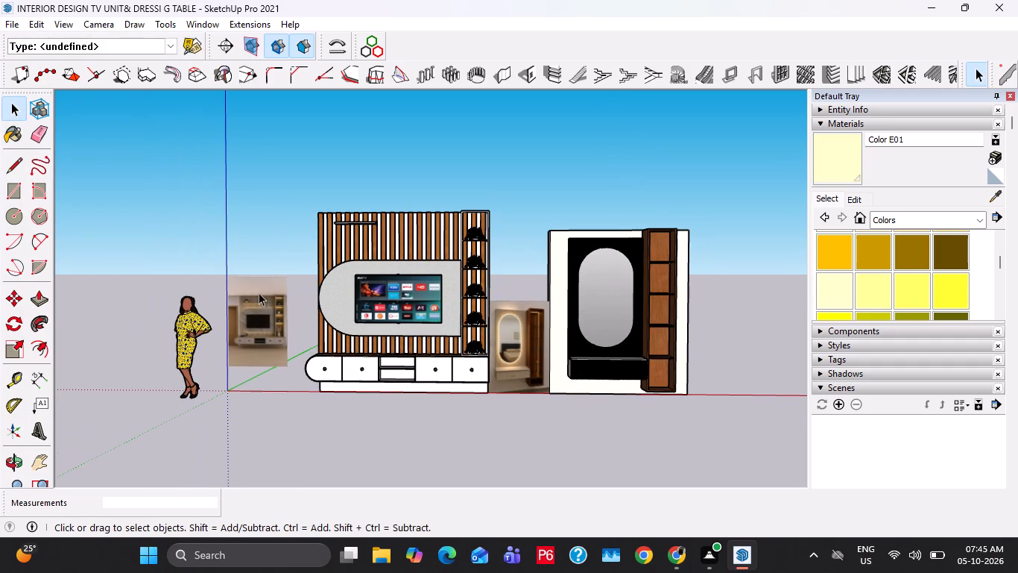
Delete the two reference images standing beside the TV unit and the dressing unit.
{"action": "left_click", "coordinate": [259, 292]}
{"action": "left_click", "coordinate": [489, 319]}
{"action": "key", "text": "Delete"}
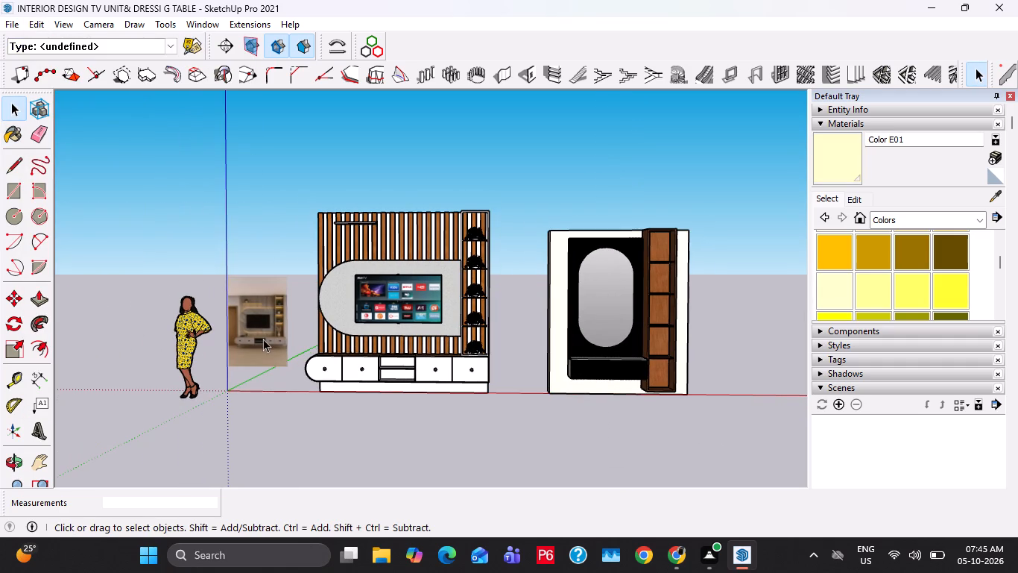
{"action": "left_click", "coordinate": [263, 339]}
{"action": "key", "text": "Delete"}
Group the whole TV unit and move it along the red axis closer to the origin.
{"action": "left_click_drag", "start_coordinate": [508, 180], "coordinate": [285, 420]}
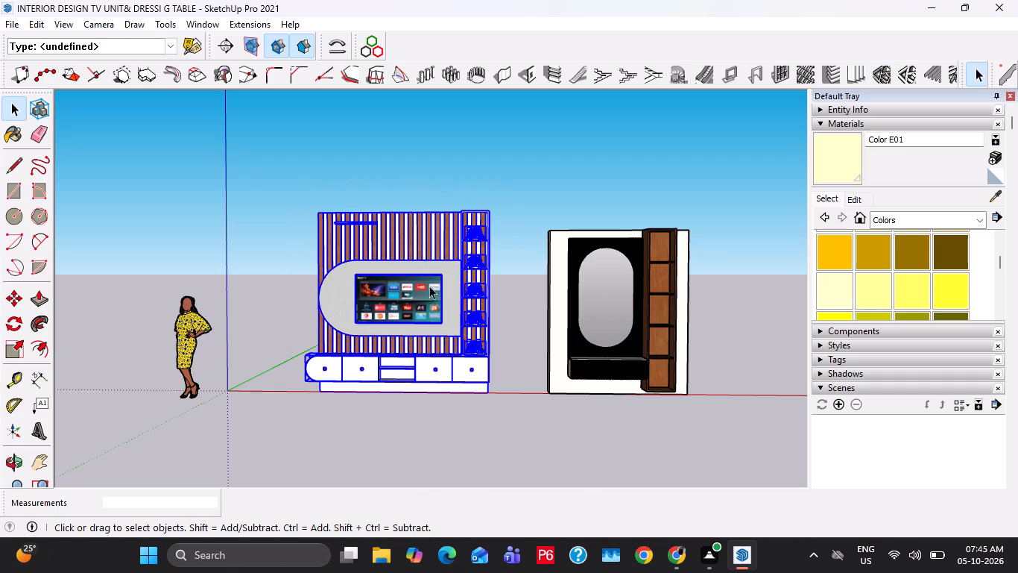
{"action": "right_click", "coordinate": [430, 283]}
{"action": "left_click", "coordinate": [478, 399]}
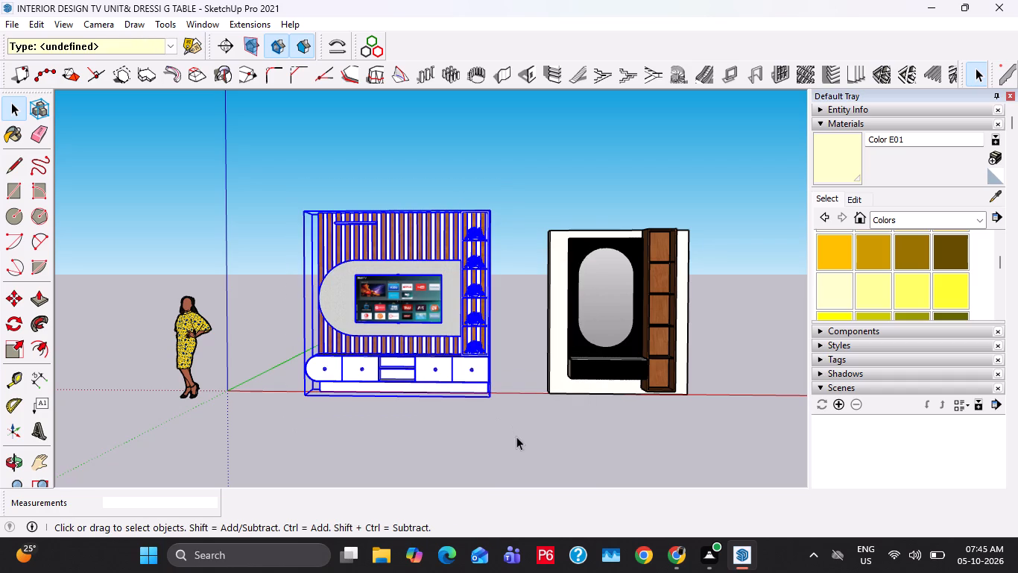
{"action": "key", "text": "m"}
{"action": "left_click", "coordinate": [516, 436]}
{"action": "left_click", "coordinate": [465, 432]}
{"action": "key", "text": "space"}
{"action": "key", "text": "Escape"}
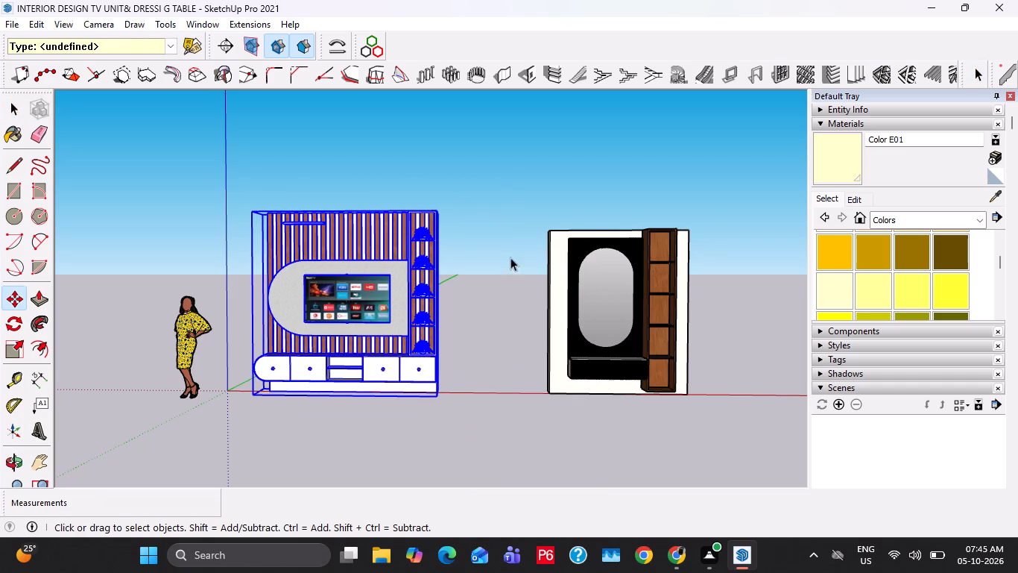
Group the whole dressing unit and move it about 5' 9" along the red axis, close beside the TV unit.
{"action": "left_click_drag", "start_coordinate": [490, 206], "coordinate": [716, 428]}
{"action": "right_click", "coordinate": [636, 311]}
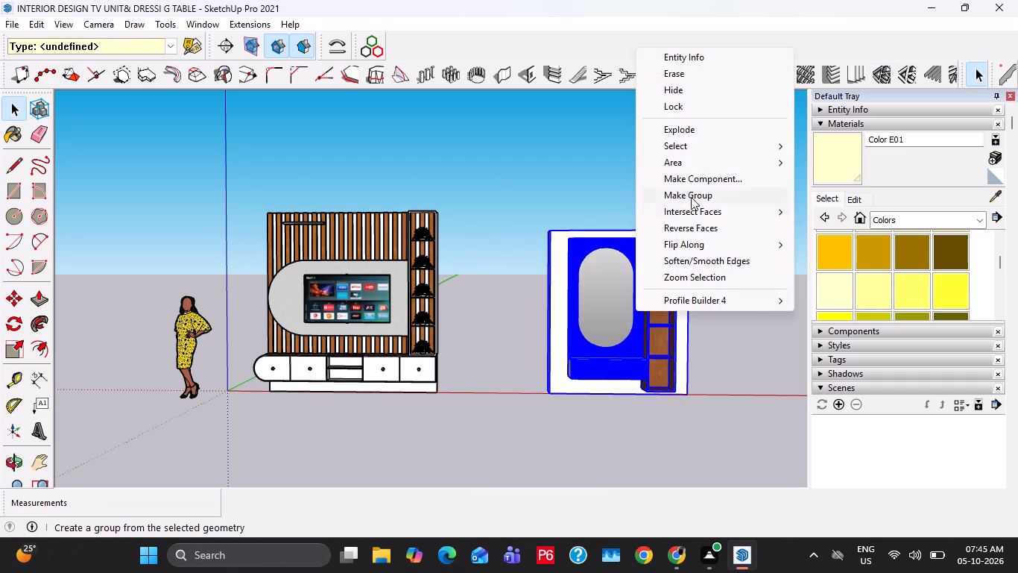
{"action": "left_click", "coordinate": [691, 196]}
{"action": "key", "text": "m"}
{"action": "left_click", "coordinate": [714, 436]}
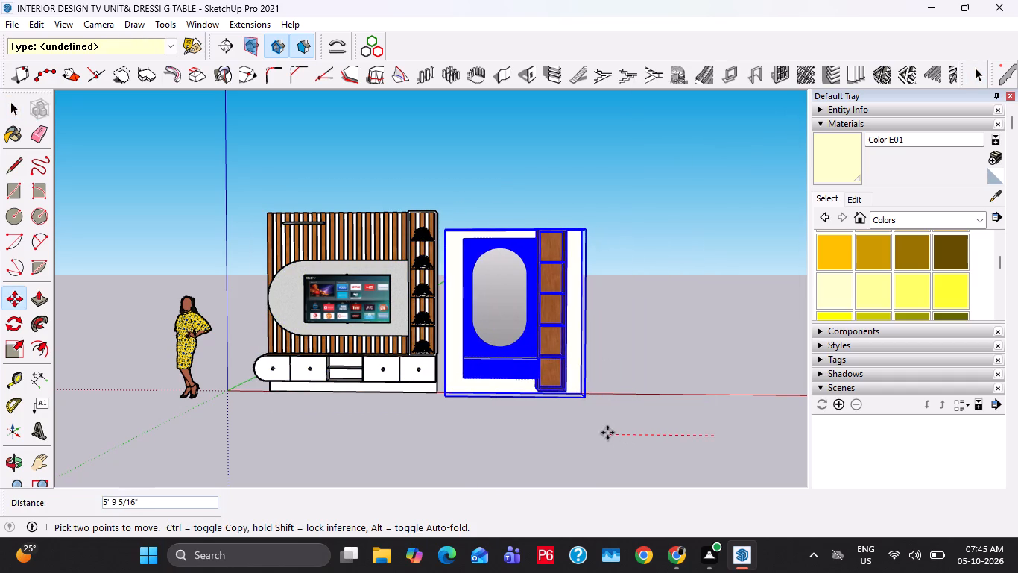
{"action": "left_click", "coordinate": [607, 433]}
{"action": "key", "text": "space"}
Scale the dressing unit group vertically by about 1.11 to match the TV unit's height.
{"action": "middle_click_drag", "start_coordinate": [547, 395], "coordinate": [703, 496]}
{"action": "scroll", "coordinate": [483, 381], "scroll_direction": "up", "scroll_amount": 3}
{"action": "middle_click_drag", "start_coordinate": [478, 313], "coordinate": [486, 402]}
{"action": "key", "text": "s"}
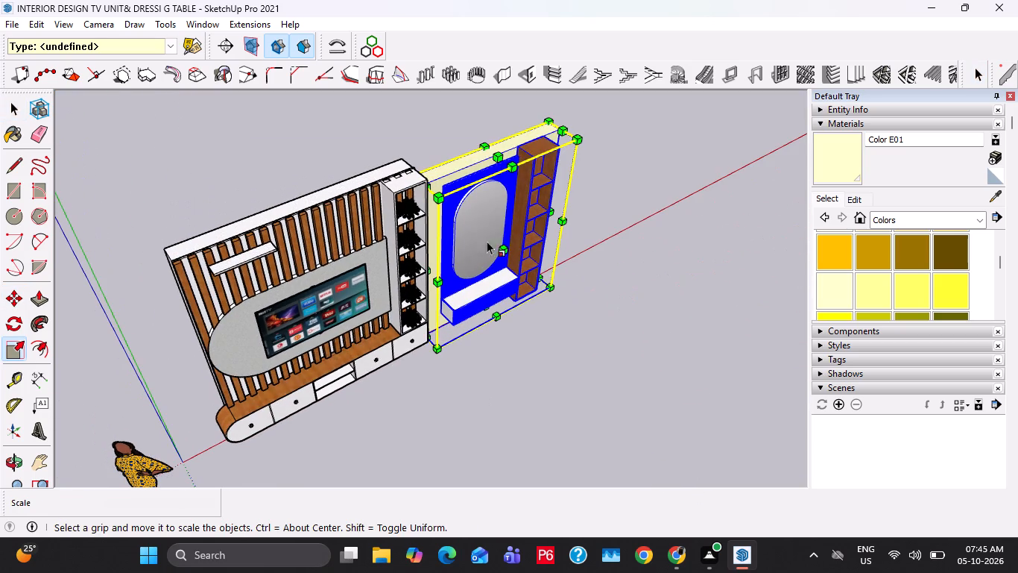
{"action": "left_click", "coordinate": [493, 154]}
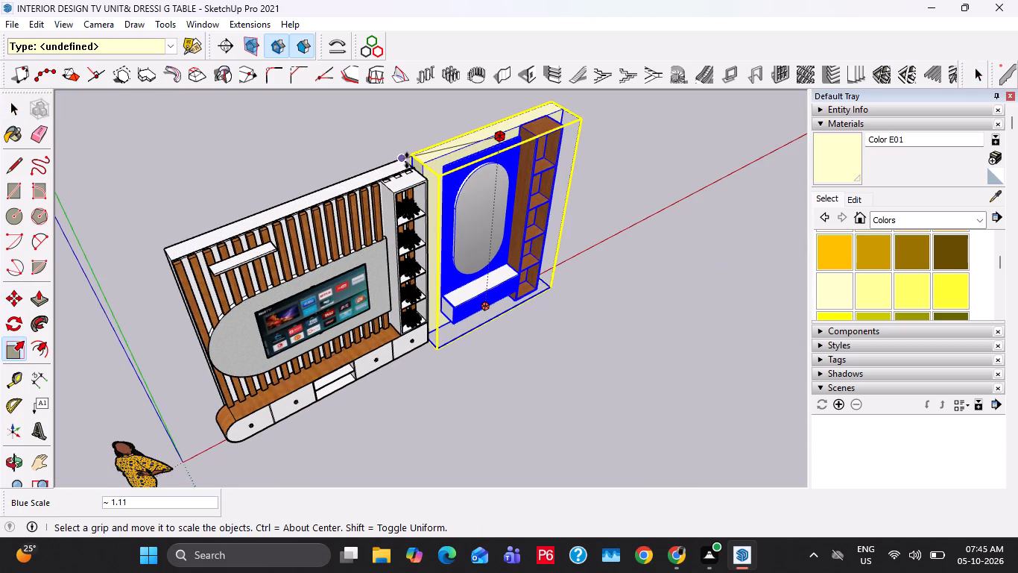
{"action": "left_click", "coordinate": [407, 160]}
{"action": "key", "text": "space"}
{"action": "left_click", "coordinate": [571, 441]}
Save a scene showing both units straight from the front.
{"action": "middle_click_drag", "start_coordinate": [508, 328], "coordinate": [470, 225]}
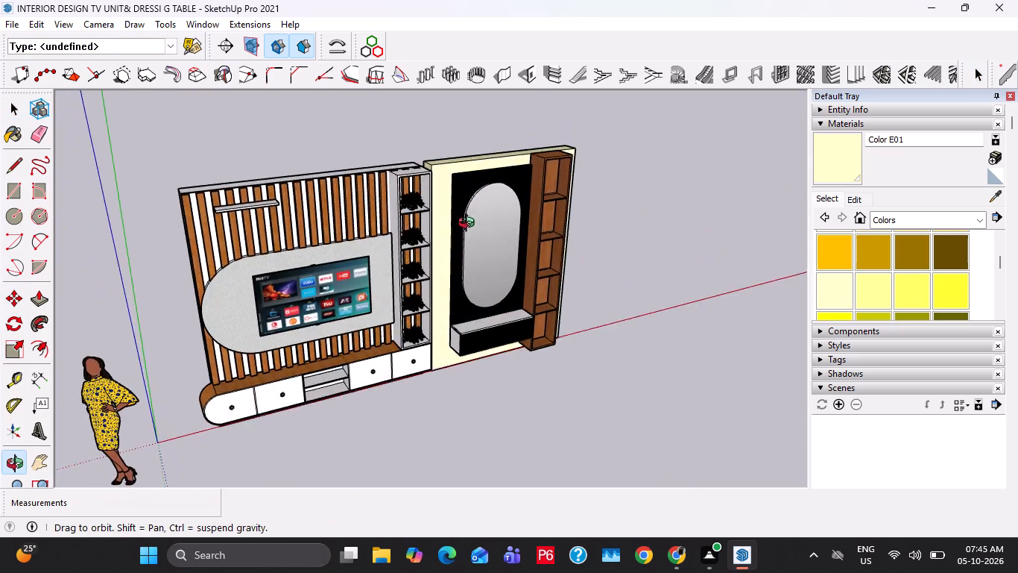
{"action": "middle_click_drag", "start_coordinate": [470, 225], "coordinate": [415, 209]}
{"action": "middle_click_drag", "start_coordinate": [448, 400], "coordinate": [388, 369]}
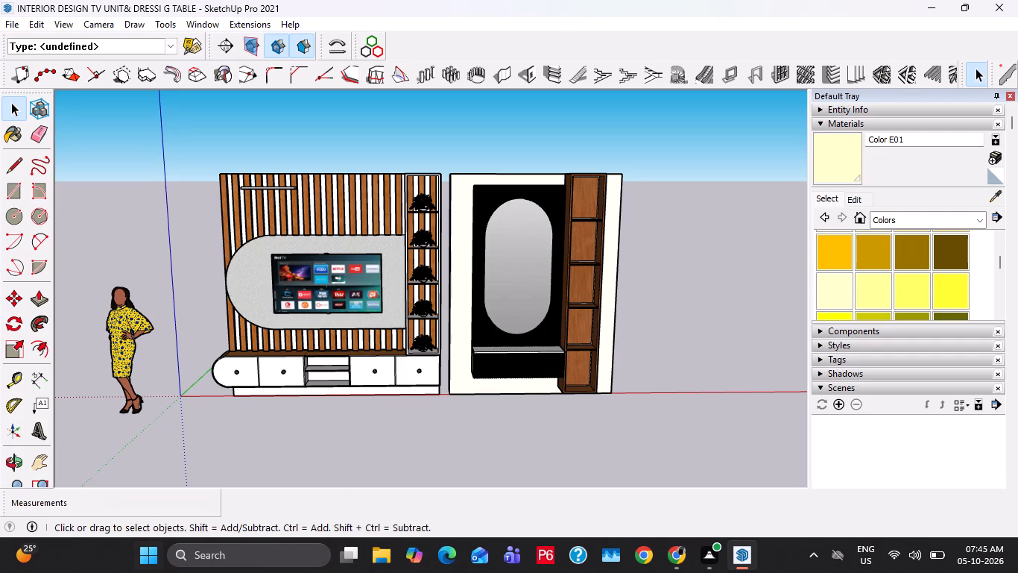
{"action": "middle_click_drag", "start_coordinate": [413, 349], "coordinate": [417, 306]}
{"action": "scroll", "coordinate": [379, 290], "scroll_direction": "up", "scroll_amount": 1}
{"action": "middle_click_drag", "start_coordinate": [470, 292], "coordinate": [464, 299]}
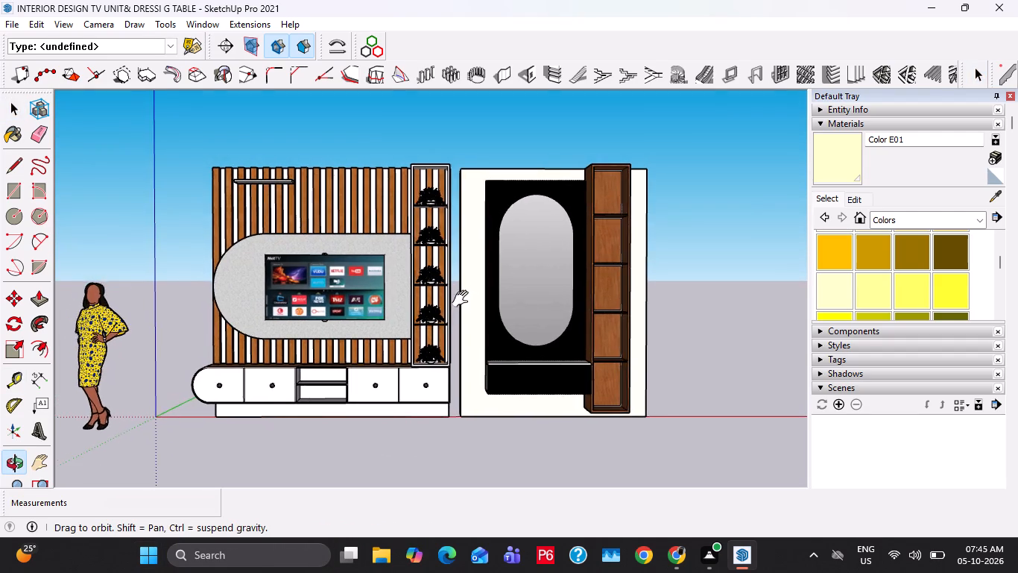
{"action": "middle_click_drag", "start_coordinate": [464, 299], "coordinate": [464, 301]}
{"action": "scroll", "coordinate": [464, 301], "scroll_direction": "up", "scroll_amount": 1}
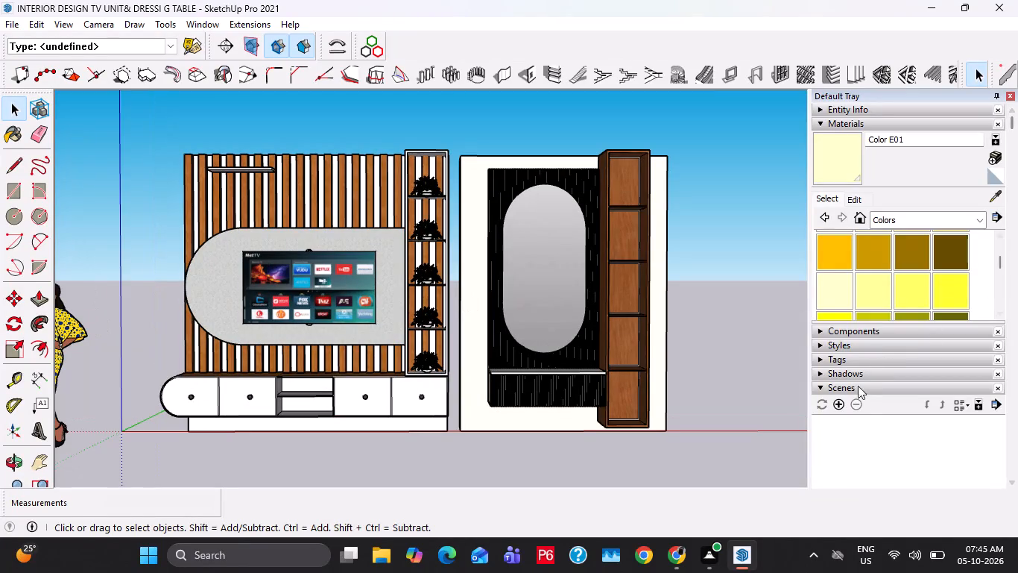
{"action": "left_click", "coordinate": [841, 407]}
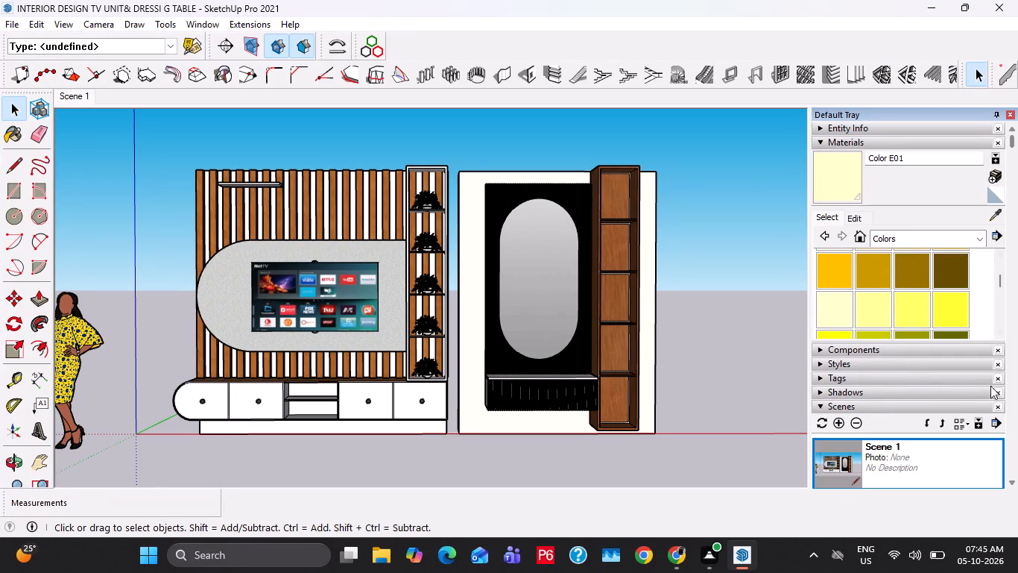
Set the Iso standard view and erase the human scale figure beside the TV unit.
{"action": "left_click", "coordinate": [102, 27]}
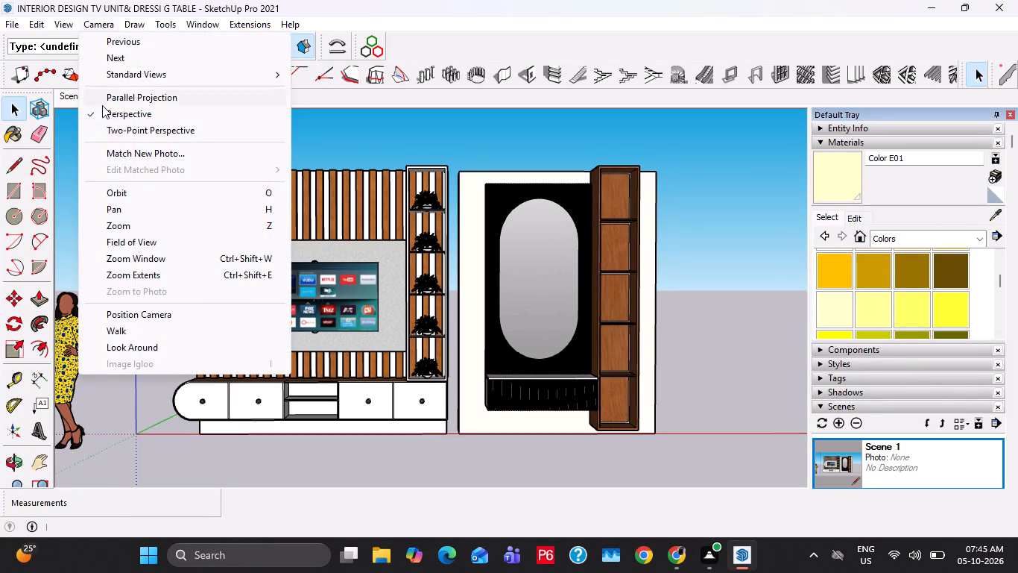
{"action": "left_click", "coordinate": [179, 77]}
{"action": "left_click", "coordinate": [368, 174]}
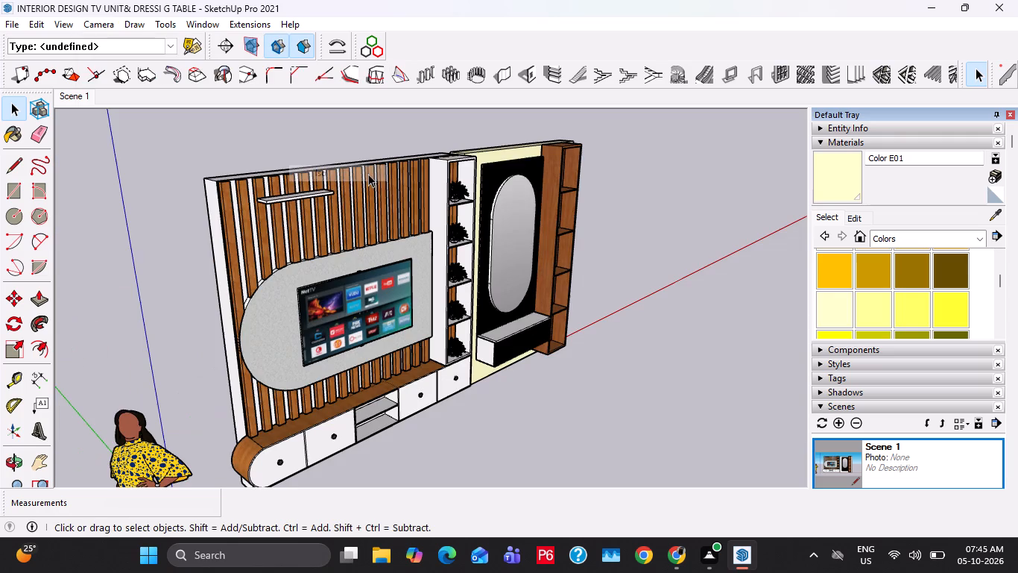
{"action": "left_click", "coordinate": [157, 461]}
{"action": "right_click", "coordinate": [157, 461]}
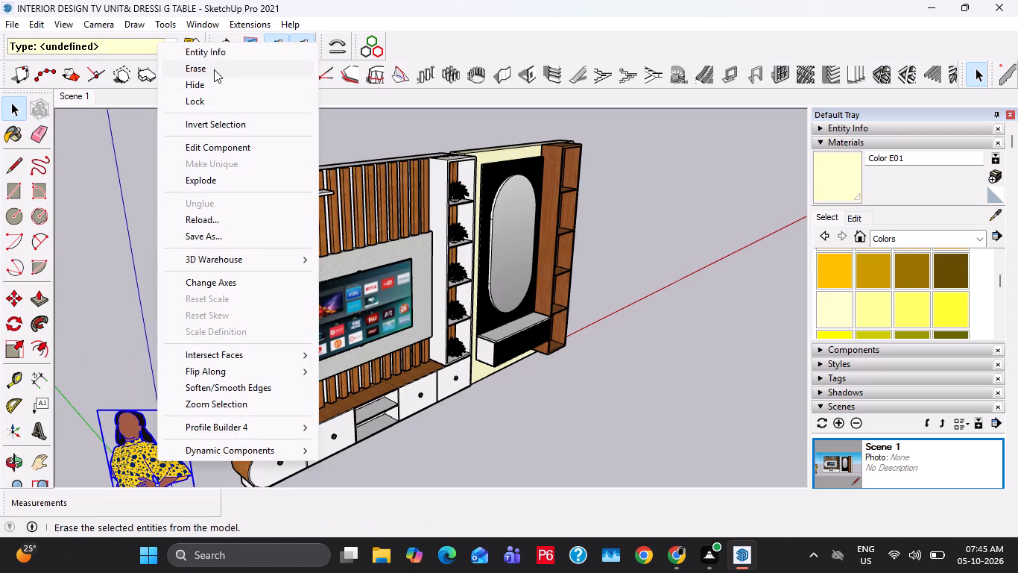
{"action": "left_click", "coordinate": [214, 69]}
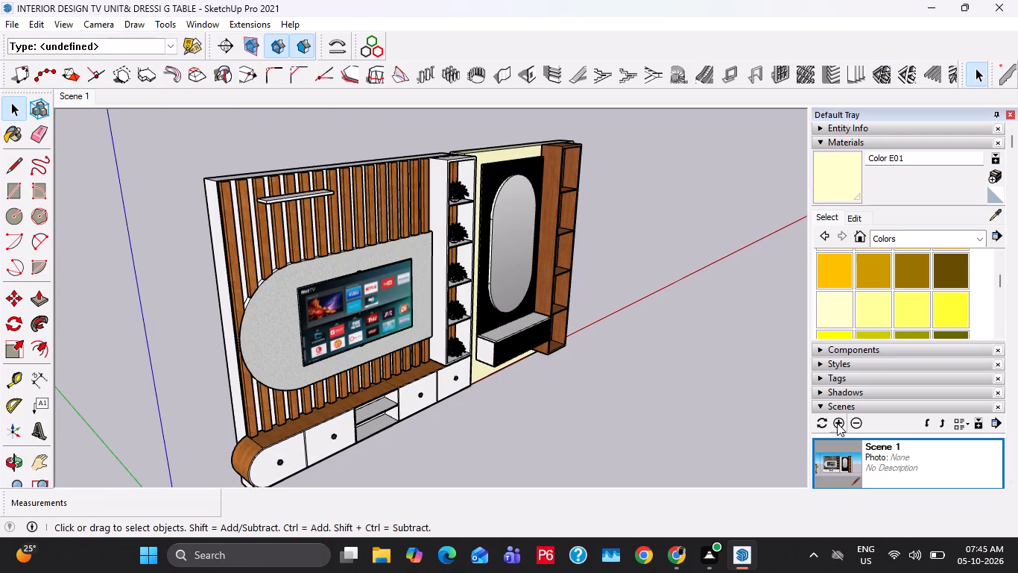
Save the current isometric view as a second scene.
{"action": "left_click", "coordinate": [837, 423]}
Save a third scene with an Iso view of both units from the dressing unit's side.
{"action": "middle_click_drag", "start_coordinate": [598, 294], "coordinate": [376, 297]}
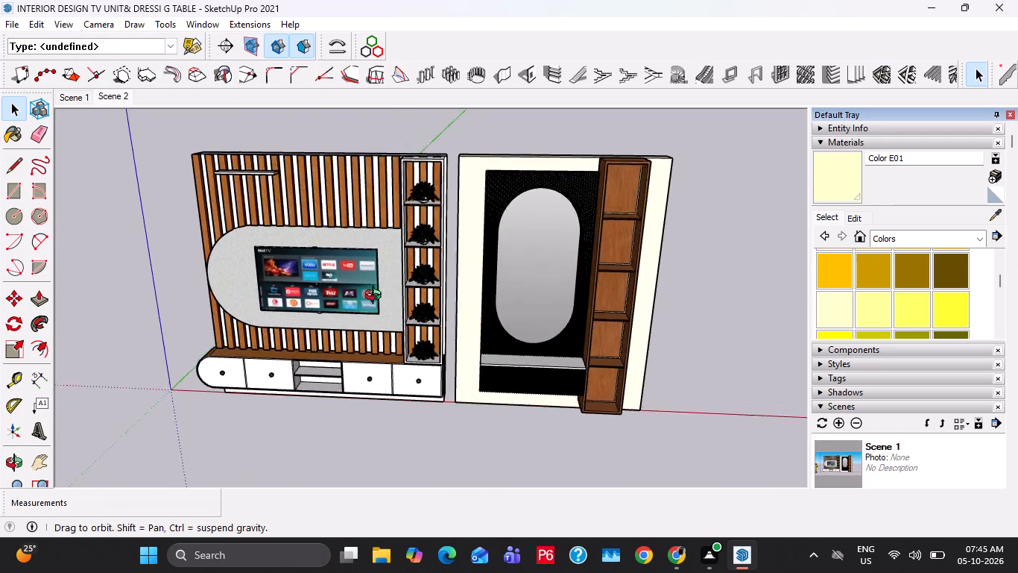
{"action": "middle_click_drag", "start_coordinate": [376, 297], "coordinate": [273, 286]}
{"action": "left_click", "coordinate": [90, 25]}
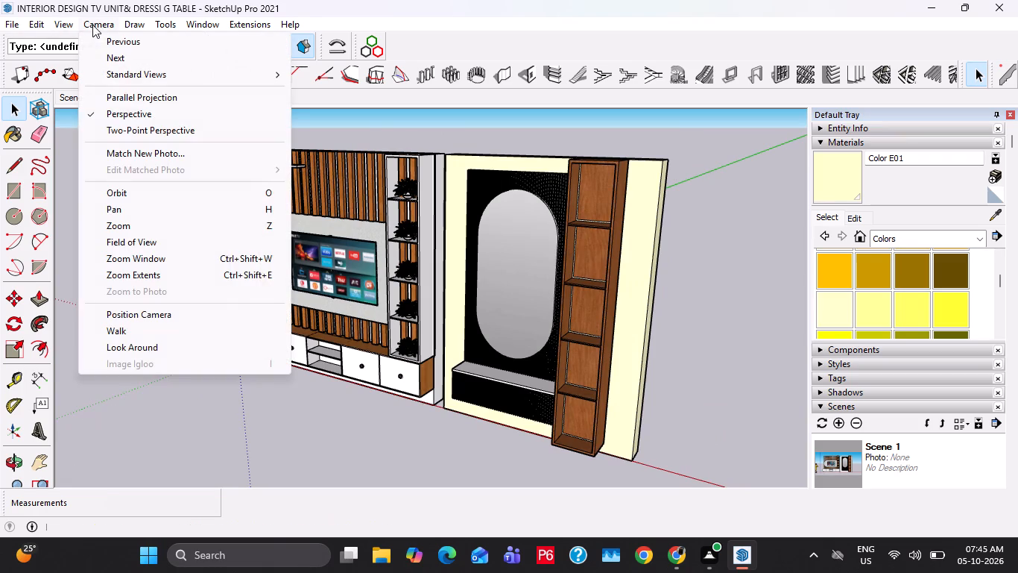
{"action": "left_click", "coordinate": [150, 81]}
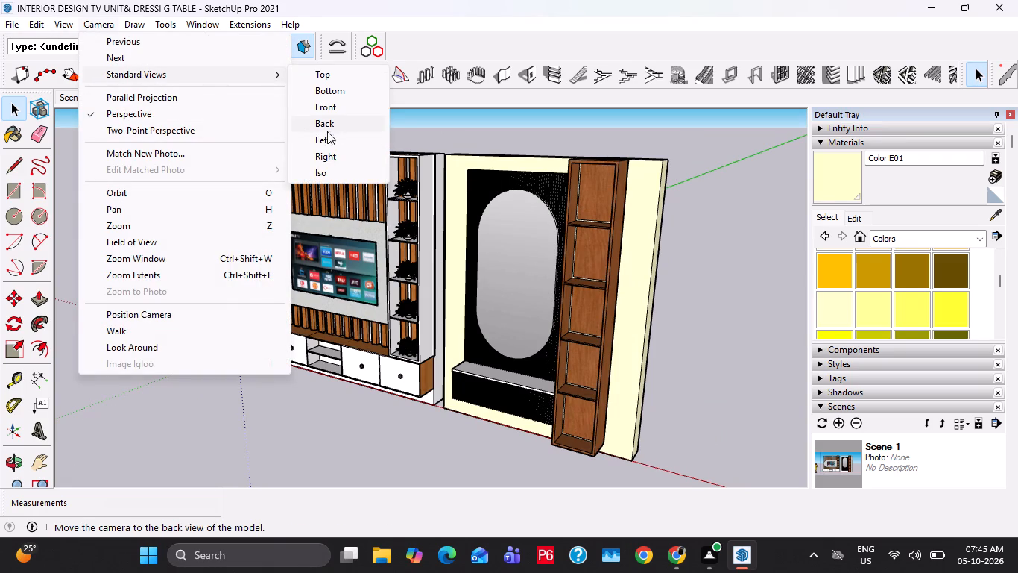
{"action": "left_click", "coordinate": [327, 169]}
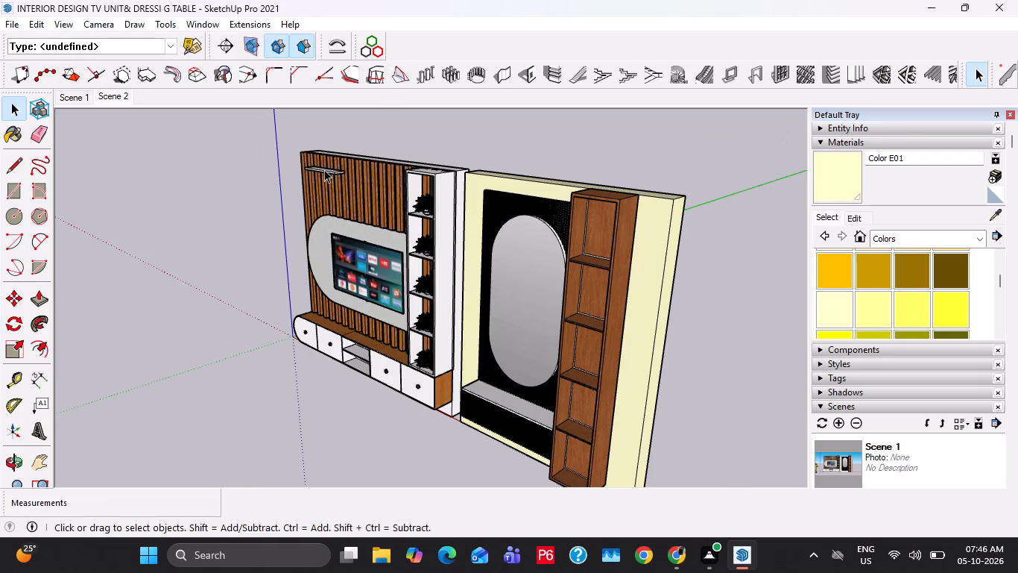
{"action": "scroll", "coordinate": [538, 245], "scroll_direction": "down", "scroll_amount": 1}
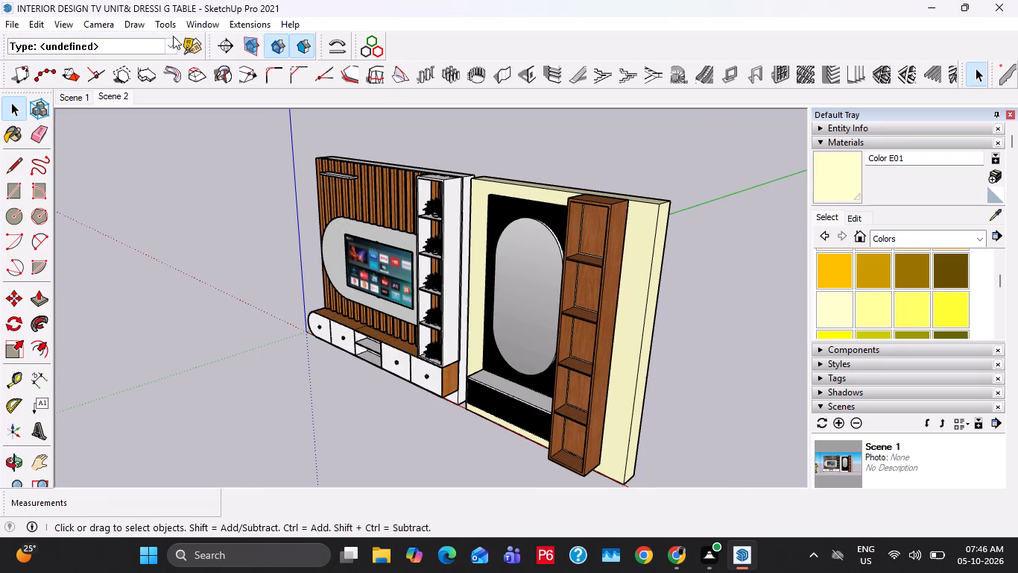
{"action": "left_click", "coordinate": [841, 414]}
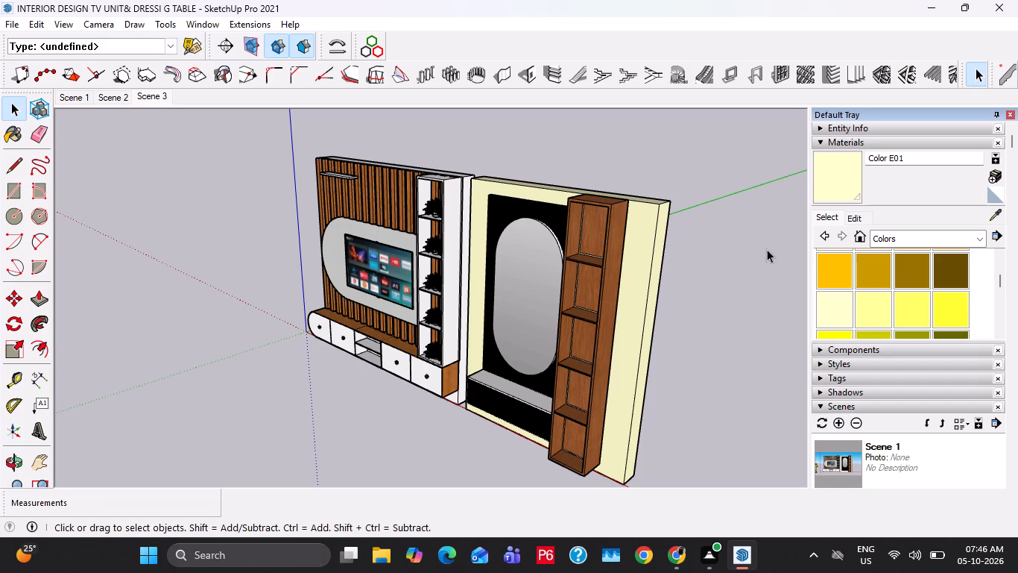
Examine the back of both units and the TV console's drawers and open shelves up close.
{"action": "scroll", "coordinate": [1006, 423], "scroll_direction": "down", "scroll_amount": 4}
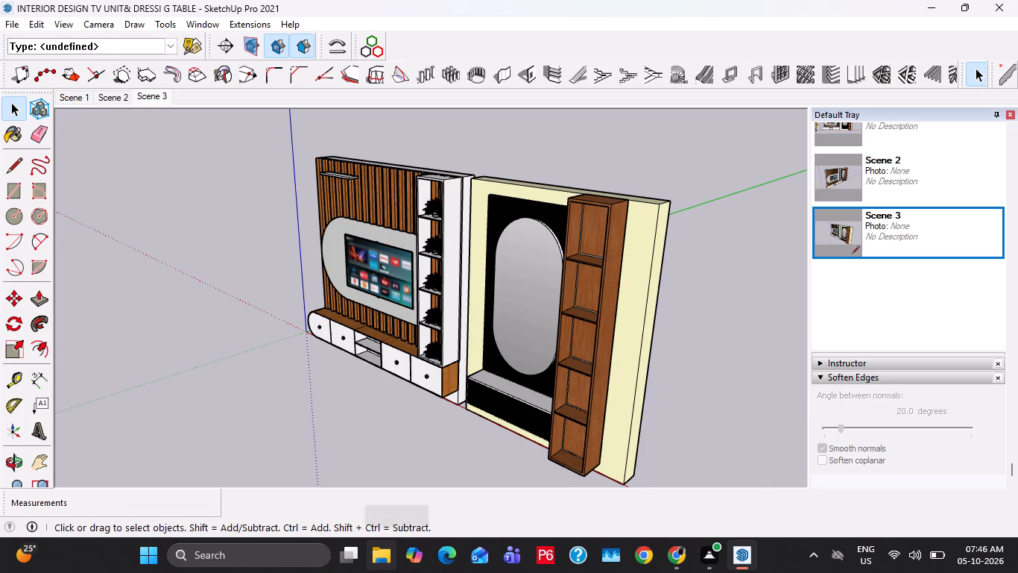
{"action": "middle_click_drag", "start_coordinate": [522, 401], "coordinate": [79, 348]}
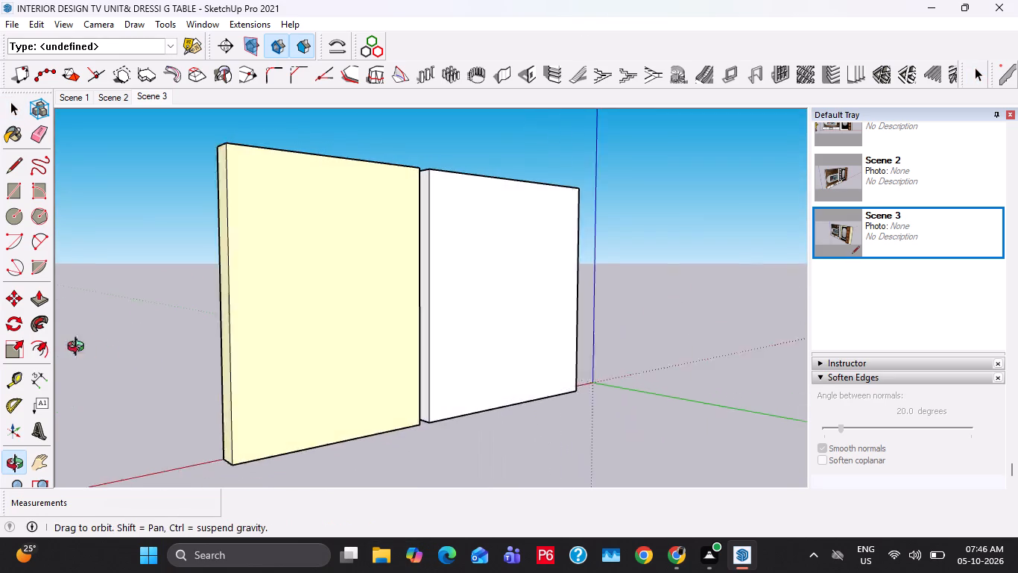
{"action": "middle_click_drag", "start_coordinate": [79, 348], "coordinate": [86, 351]}
{"action": "middle_click_drag", "start_coordinate": [437, 364], "coordinate": [342, 373]}
{"action": "left_click", "coordinate": [513, 295]}
{"action": "middle_click_drag", "start_coordinate": [584, 281], "coordinate": [1017, 393]}
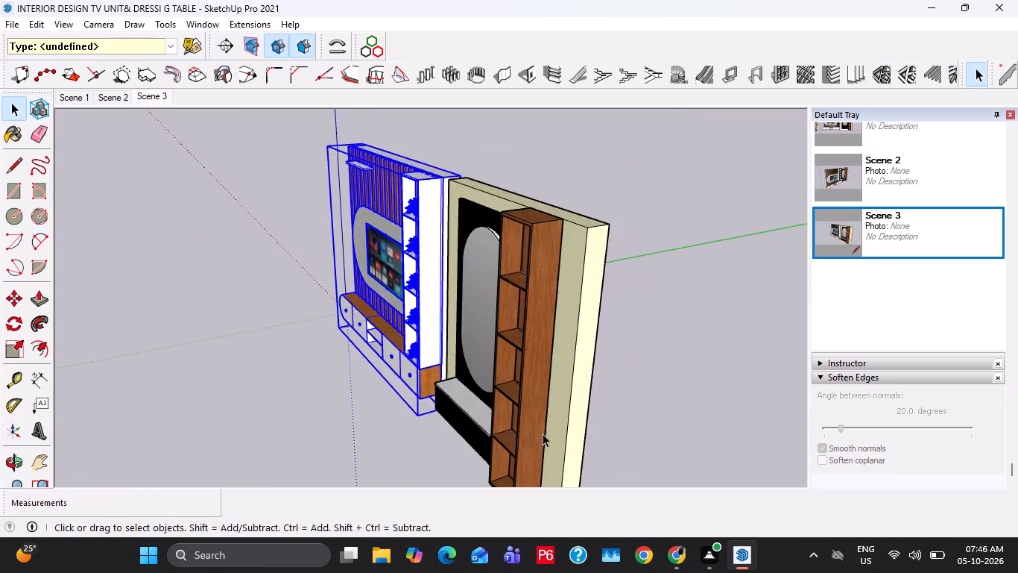
{"action": "middle_click_drag", "start_coordinate": [597, 445], "coordinate": [859, 411]}
{"action": "left_click", "coordinate": [545, 483]}
{"action": "scroll", "coordinate": [279, 338], "scroll_direction": "up", "scroll_amount": 16}
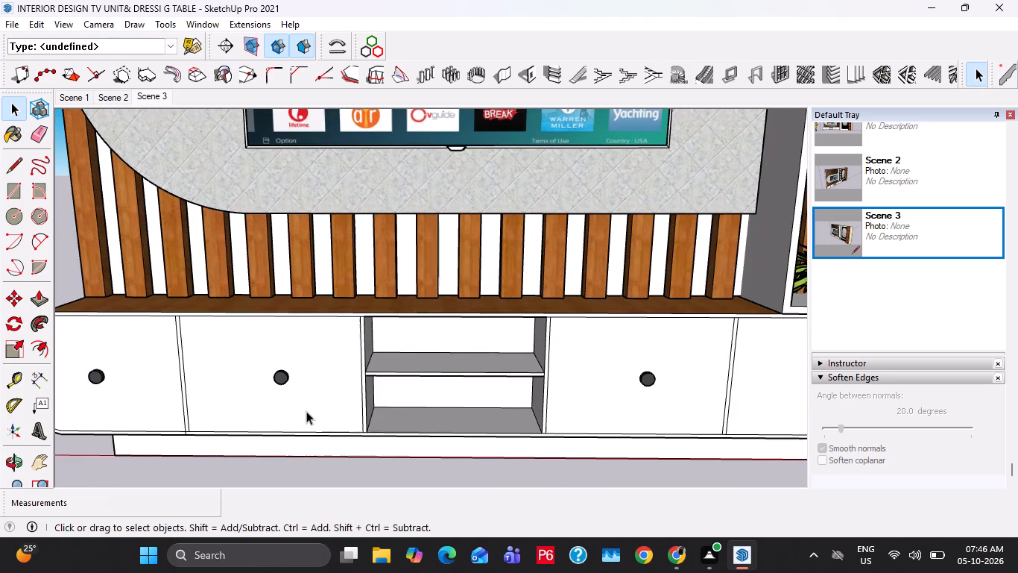
{"action": "key", "text": "Escape"}
Switch to Chrome and search 3D Warehouse for SETUP BOX models.
{"action": "left_click", "coordinate": [682, 542]}
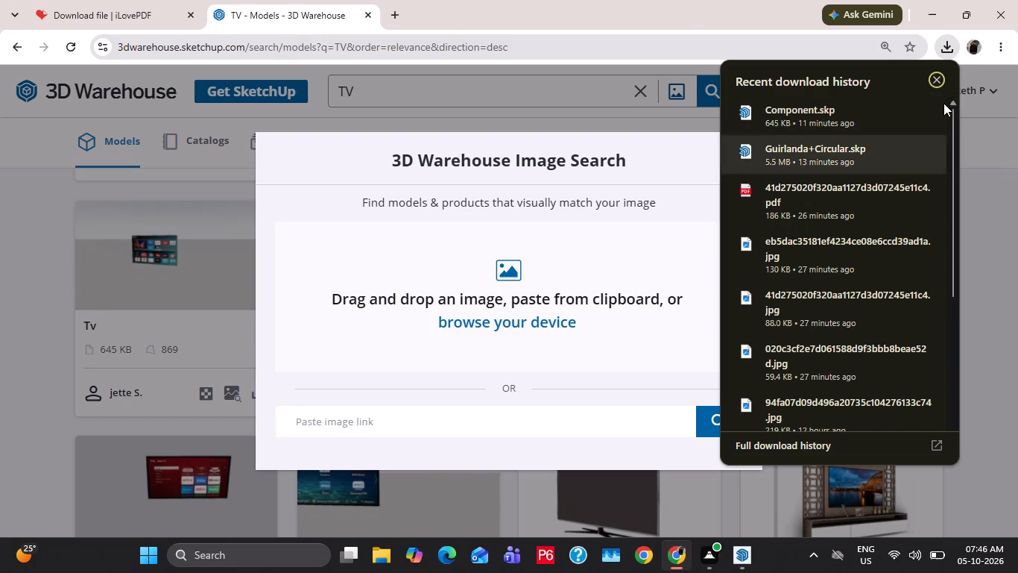
{"action": "left_click", "coordinate": [940, 83]}
{"action": "left_click", "coordinate": [633, 86]}
{"action": "left_click", "coordinate": [636, 97]}
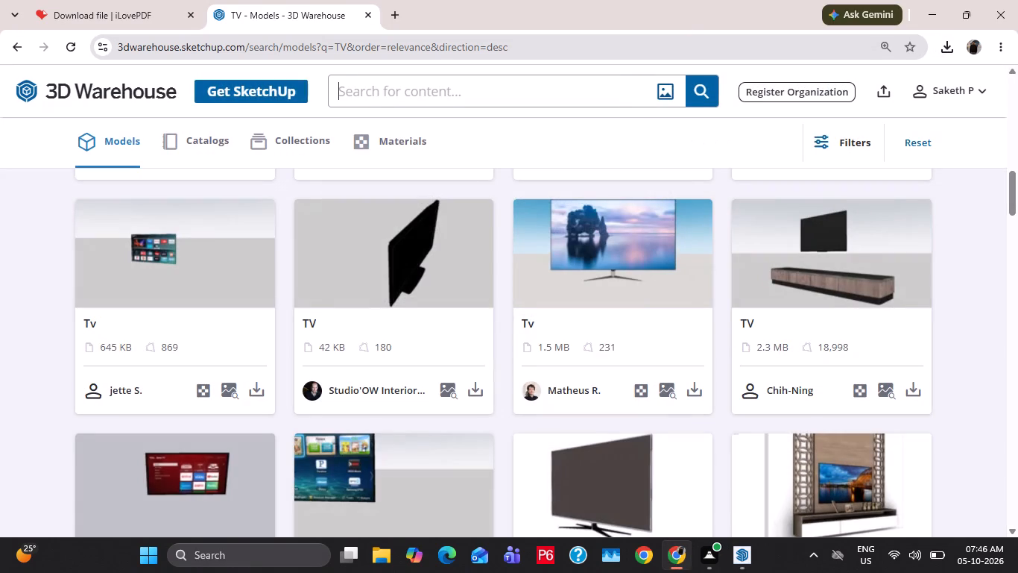
{"action": "type", "text": "SEY"}
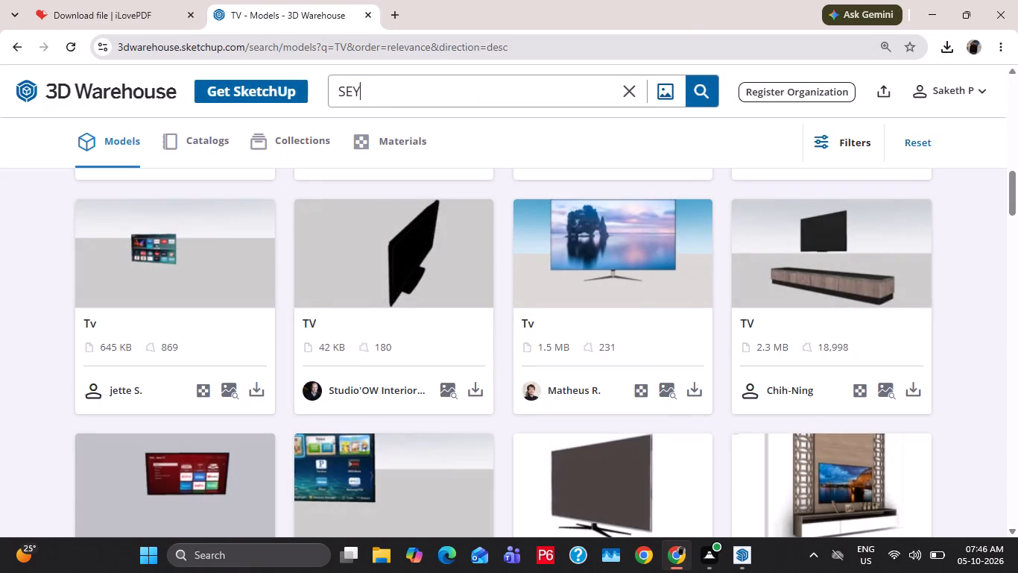
{"action": "key", "text": "BackSpace"}
{"action": "type", "text": "TUP BOX"}
{"action": "key", "text": "Return"}
{"action": "scroll", "coordinate": [651, 295], "scroll_direction": "up", "scroll_amount": 3}
{"action": "scroll", "coordinate": [398, 321], "scroll_direction": "up", "scroll_amount": 2}
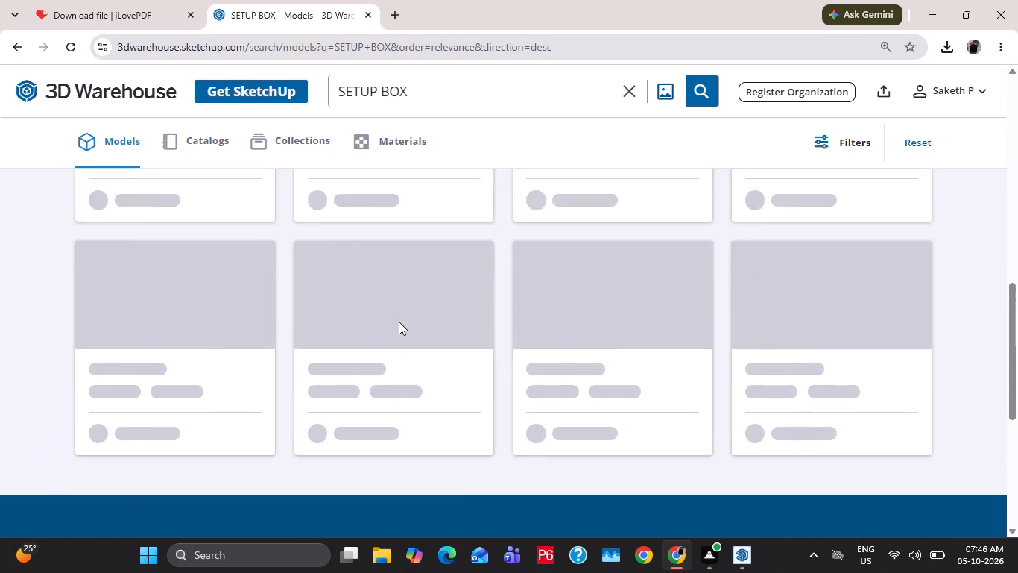
{"action": "scroll", "coordinate": [399, 322], "scroll_direction": "up", "scroll_amount": 2}
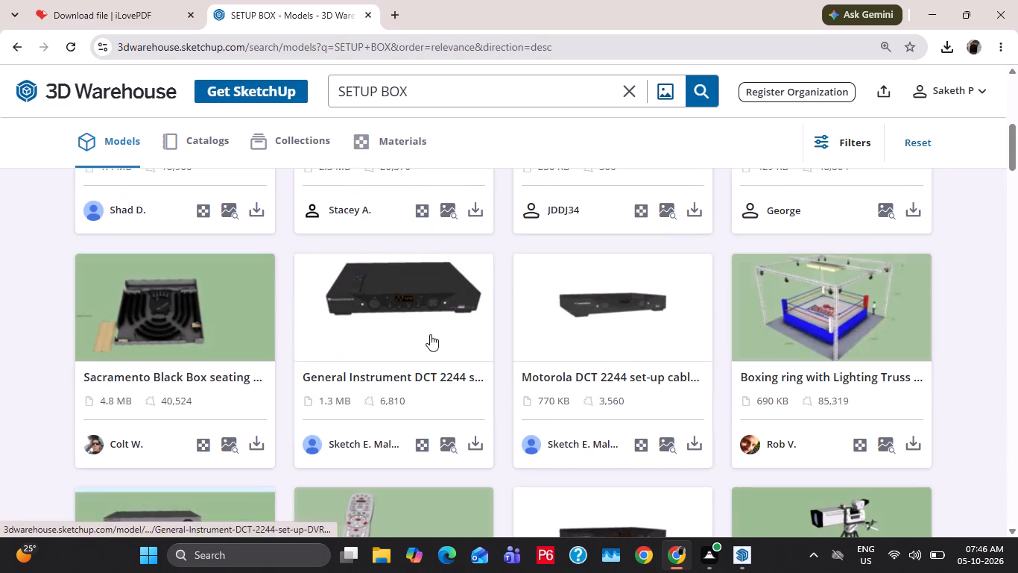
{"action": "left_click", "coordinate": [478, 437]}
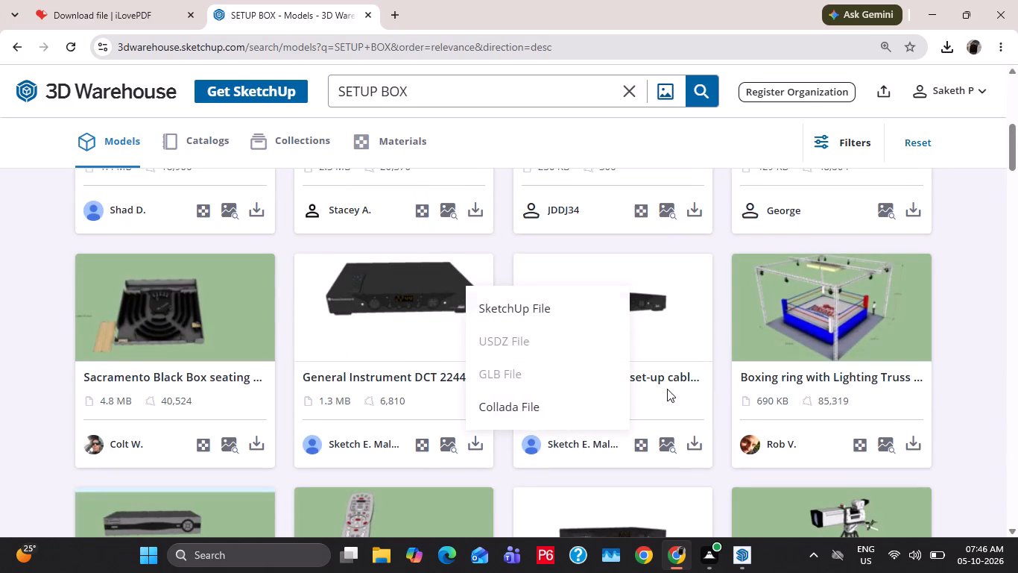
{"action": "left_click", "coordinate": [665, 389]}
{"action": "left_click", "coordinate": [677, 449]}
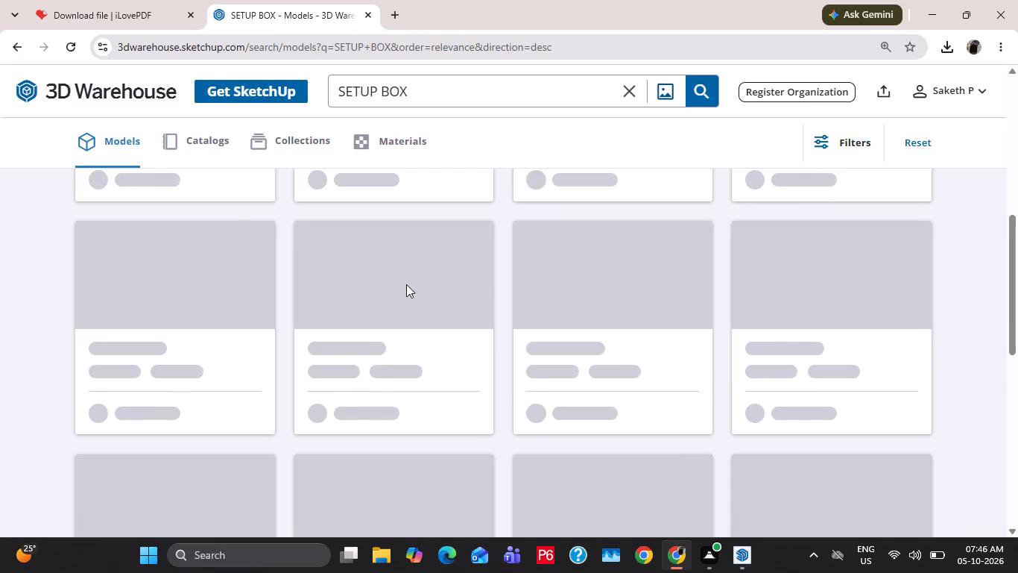
Return to the TV search results and download the Emotiva XDA-1 model as a SketchUp file.
{"action": "left_click", "coordinate": [21, 54]}
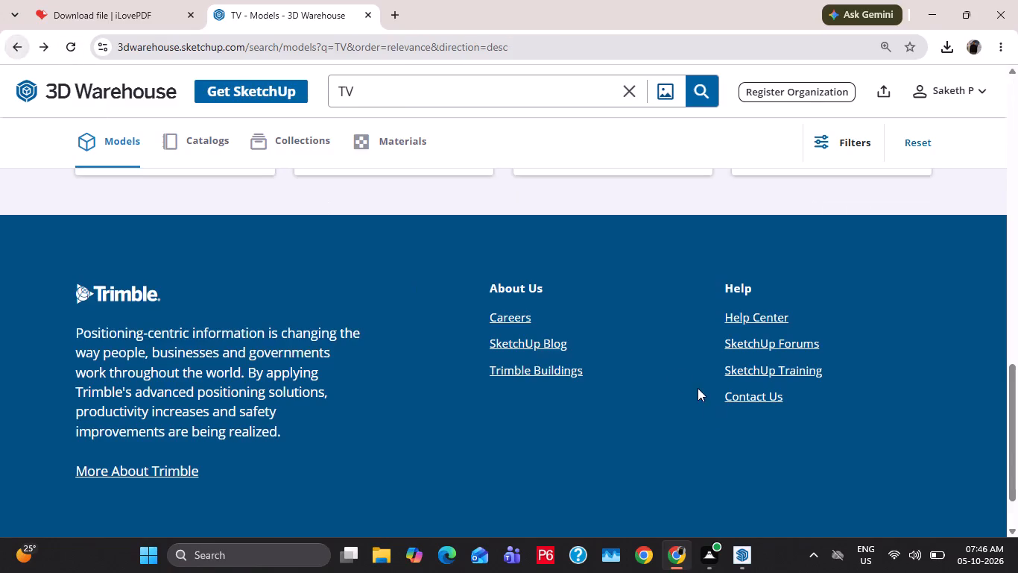
{"action": "scroll", "coordinate": [672, 373], "scroll_direction": "up", "scroll_amount": 4}
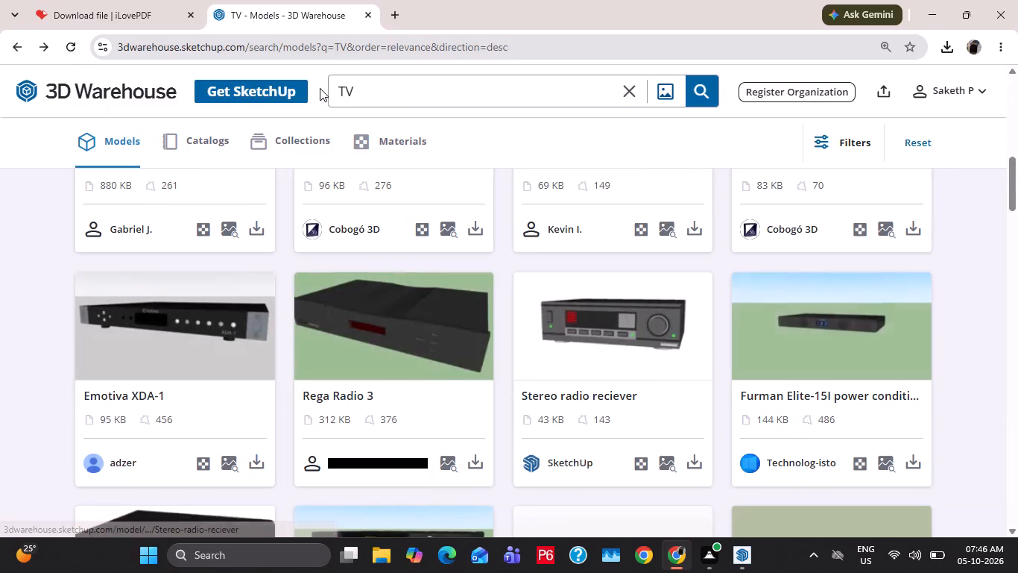
{"action": "left_click_drag", "start_coordinate": [376, 92], "coordinate": [329, 107]}
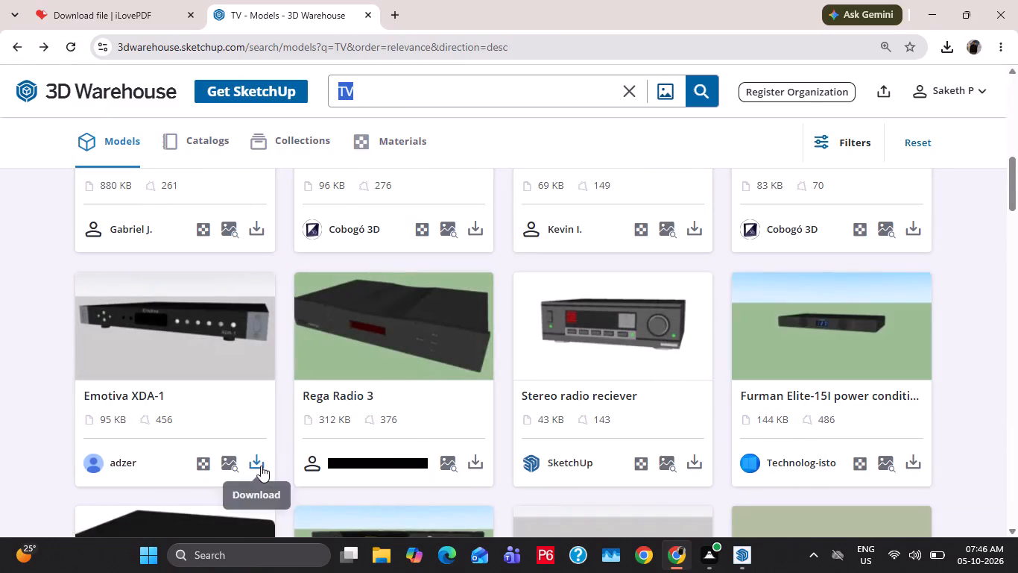
{"action": "left_click", "coordinate": [262, 466]}
{"action": "left_click", "coordinate": [322, 325]}
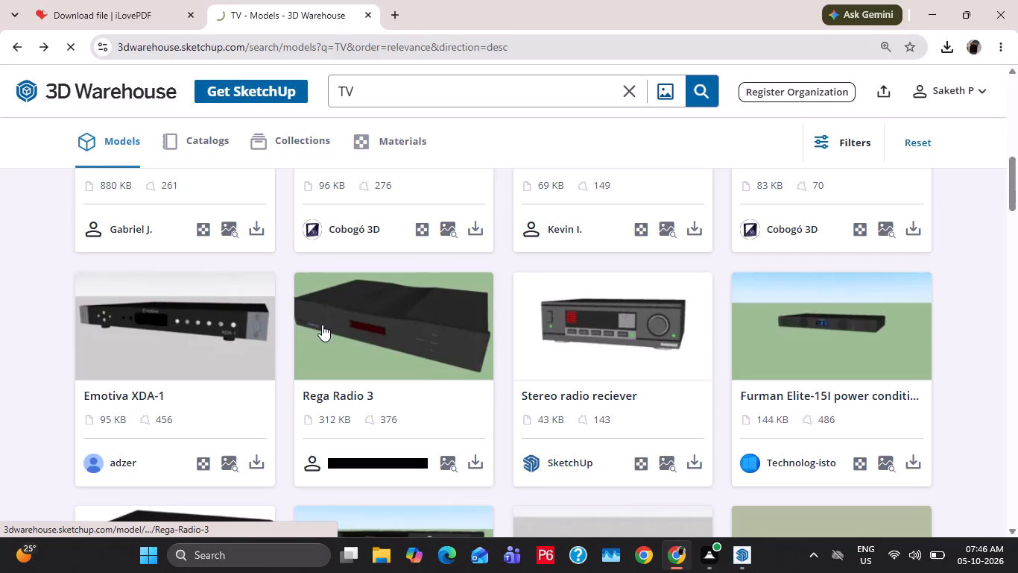
Import the downloaded Emotiva XDA-1 file into the SketchUp model and place it on the TV console's upper open shelf.
{"action": "left_click", "coordinate": [940, 46]}
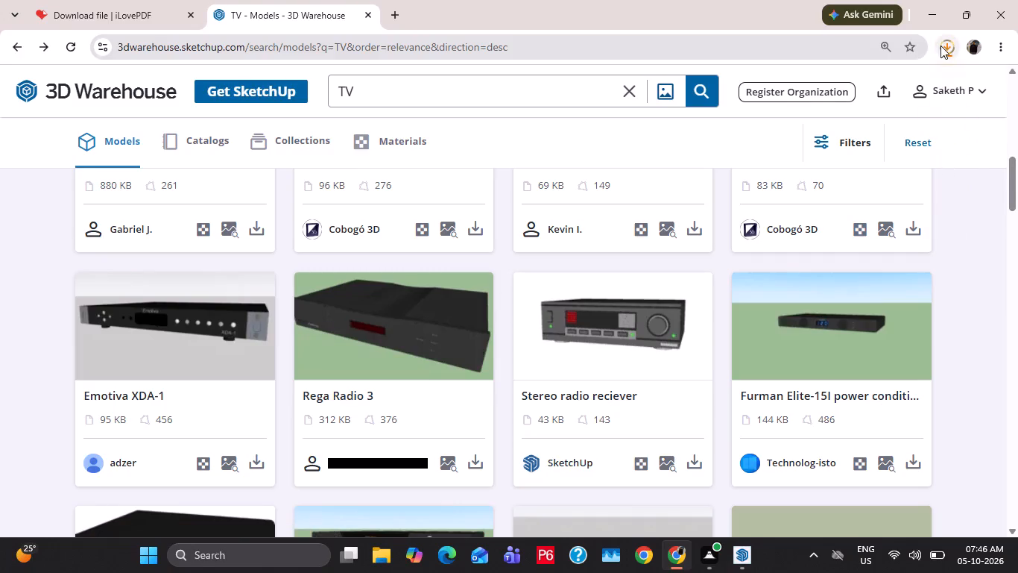
{"action": "left_click", "coordinate": [943, 51]}
{"action": "left_click", "coordinate": [949, 51]}
{"action": "left_click_drag", "start_coordinate": [834, 126], "coordinate": [869, 143]}
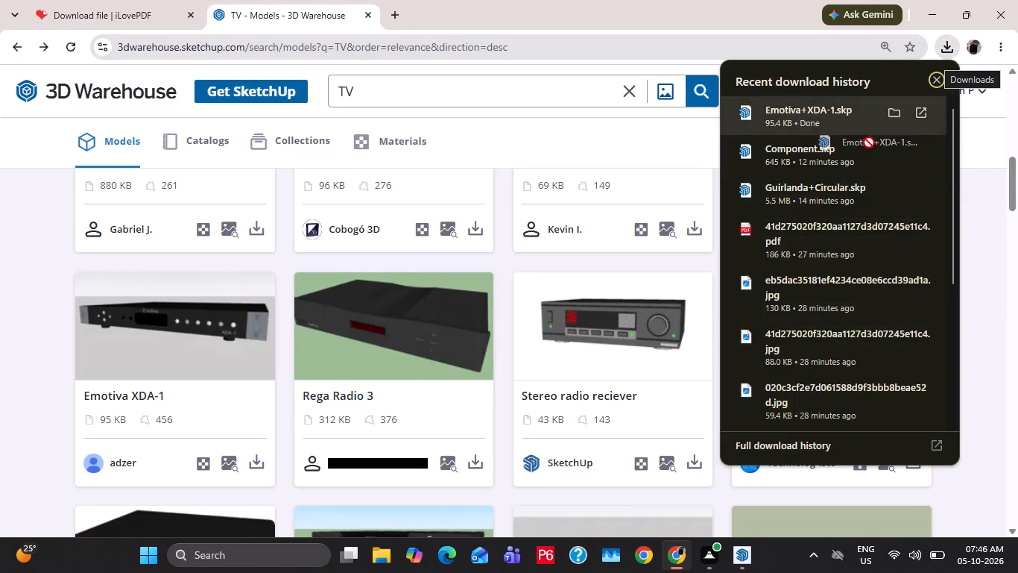
{"action": "left_click_drag", "start_coordinate": [869, 143], "coordinate": [752, 559]}
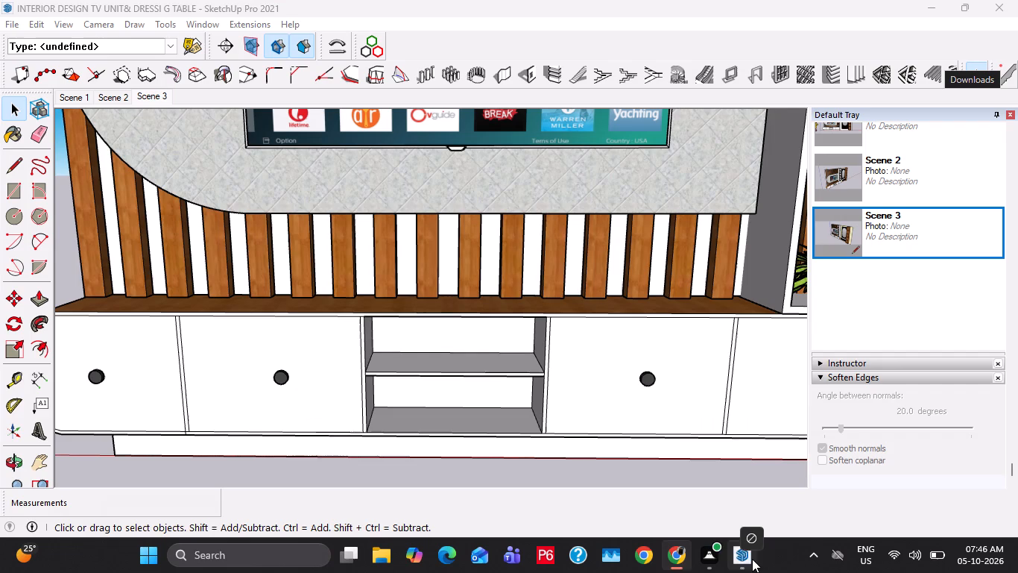
{"action": "left_click_drag", "start_coordinate": [752, 559], "coordinate": [505, 462]}
{"action": "scroll", "coordinate": [543, 354], "scroll_direction": "down", "scroll_amount": 6}
{"action": "scroll", "coordinate": [525, 426], "scroll_direction": "up", "scroll_amount": 1}
{"action": "middle_click_drag", "start_coordinate": [531, 430], "coordinate": [545, 427]}
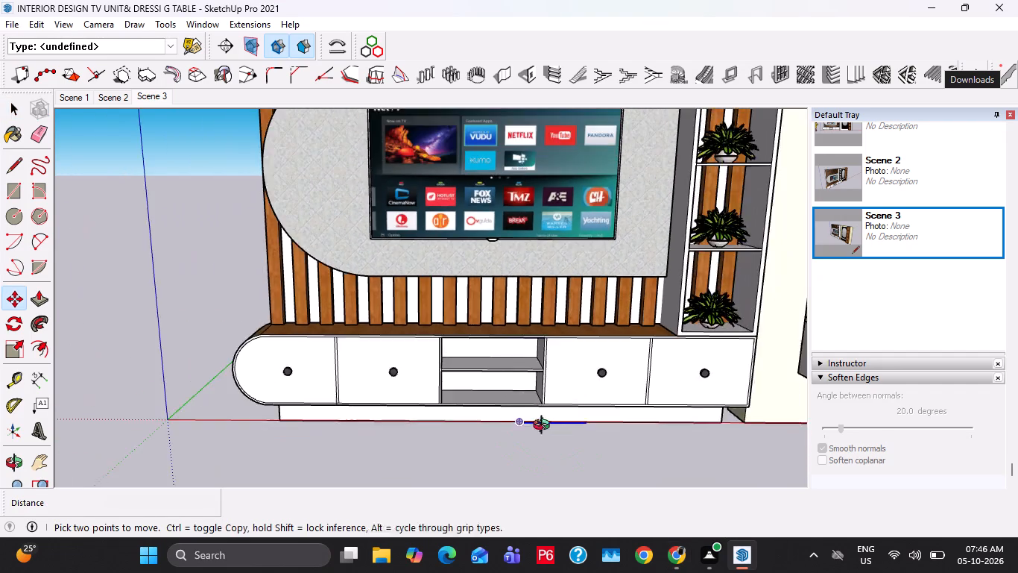
{"action": "middle_click_drag", "start_coordinate": [545, 427], "coordinate": [614, 338]}
{"action": "scroll", "coordinate": [540, 415], "scroll_direction": "up", "scroll_amount": 3}
{"action": "left_click", "coordinate": [533, 424]}
{"action": "middle_click_drag", "start_coordinate": [541, 334], "coordinate": [487, 445]}
{"action": "scroll", "coordinate": [510, 400], "scroll_direction": "up", "scroll_amount": 1}
{"action": "scroll", "coordinate": [325, 310], "scroll_direction": "up", "scroll_amount": 2}
{"action": "left_click", "coordinate": [411, 371]}
Flip the Emotiva box component along its axes so its control front faces out of the shelf.
{"action": "key", "text": "space"}
{"action": "scroll", "coordinate": [457, 371], "scroll_direction": "up", "scroll_amount": 2}
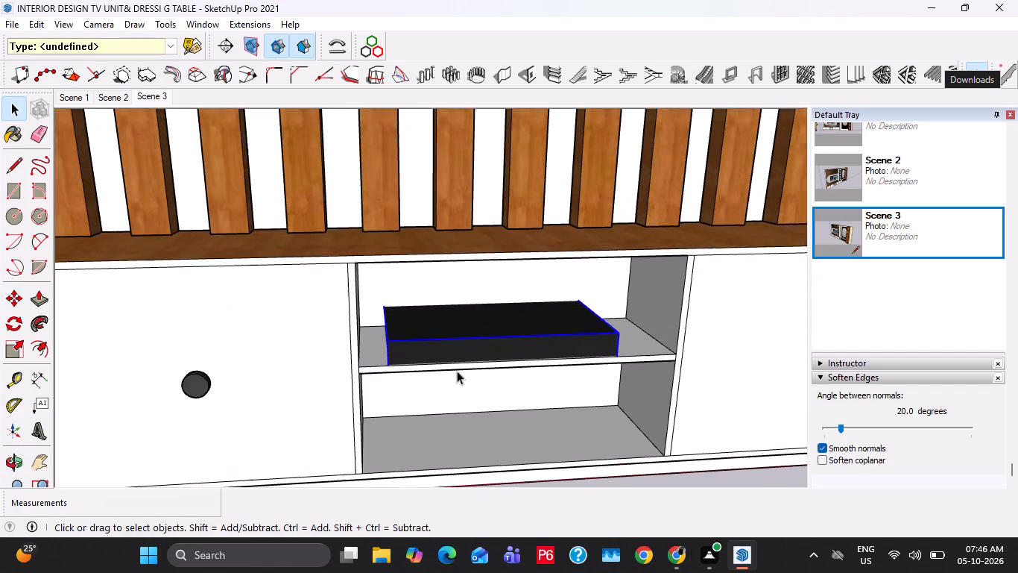
{"action": "scroll", "coordinate": [457, 371], "scroll_direction": "up", "scroll_amount": 3}
{"action": "key", "text": "space"}
{"action": "middle_click_drag", "start_coordinate": [451, 360], "coordinate": [484, 244]}
{"action": "right_click", "coordinate": [477, 286]}
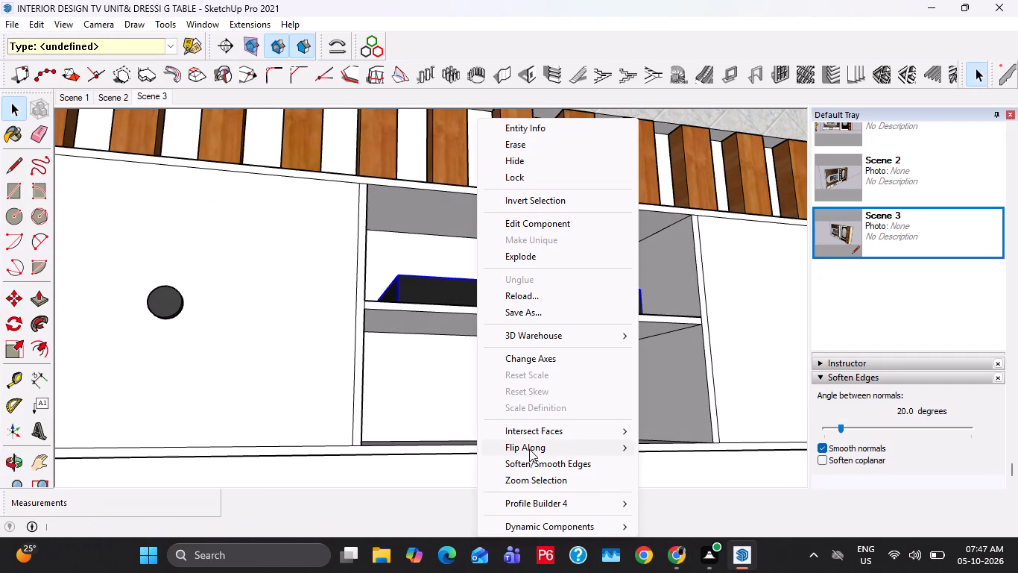
{"action": "left_click", "coordinate": [529, 449]}
{"action": "left_click", "coordinate": [704, 450]}
{"action": "middle_click_drag", "start_coordinate": [573, 360], "coordinate": [551, 428]}
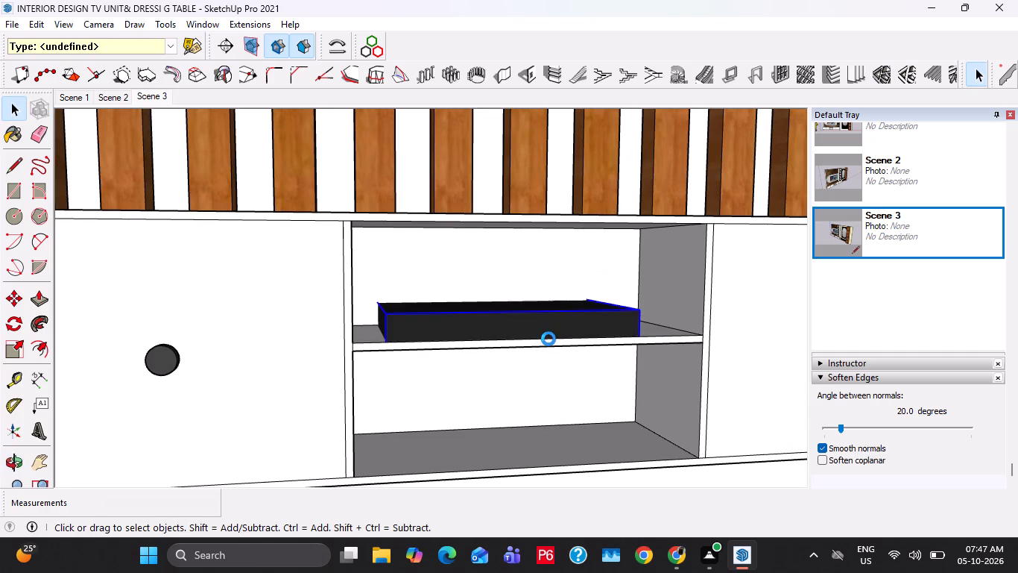
{"action": "right_click", "coordinate": [548, 339]}
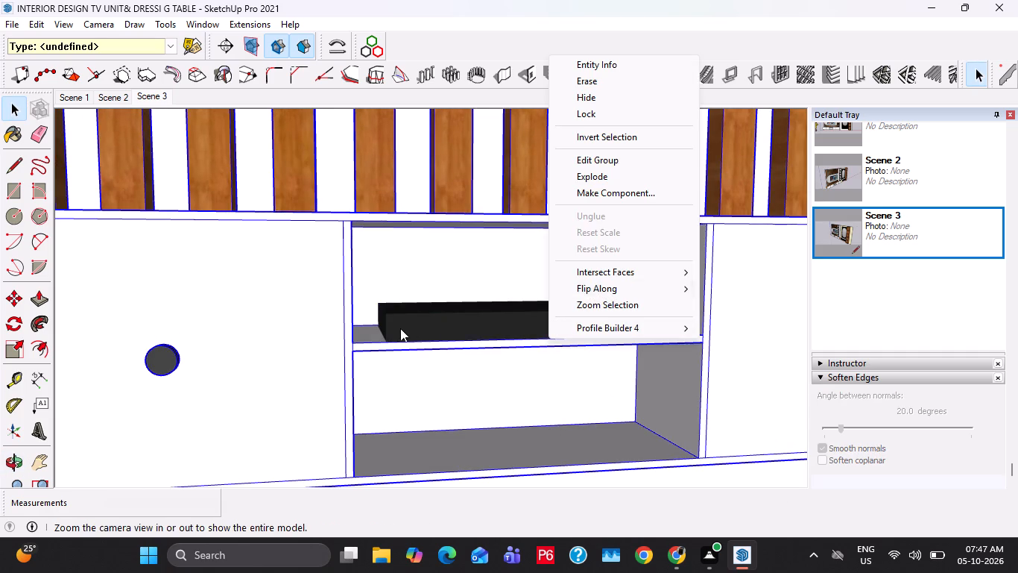
{"action": "left_click", "coordinate": [450, 320]}
{"action": "right_click", "coordinate": [450, 320]}
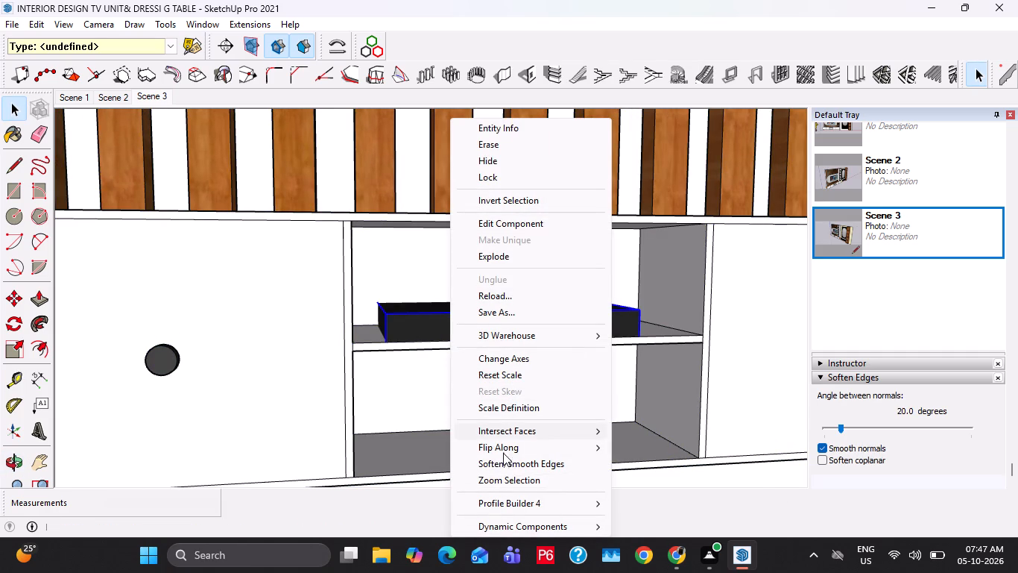
{"action": "left_click", "coordinate": [502, 447]}
{"action": "left_click", "coordinate": [659, 462]}
{"action": "middle_click_drag", "start_coordinate": [546, 372], "coordinate": [520, 403]}
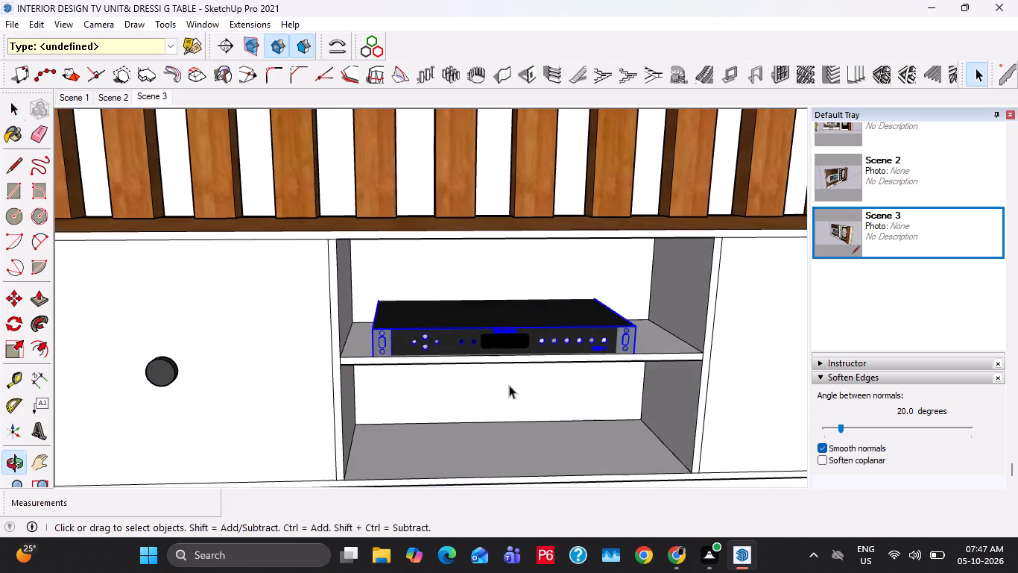
Delete the wooden vertical slats from the wall behind the TV unit's stone panel.
{"action": "scroll", "coordinate": [505, 357], "scroll_direction": "down", "scroll_amount": 11}
{"action": "left_click", "coordinate": [492, 467]}
{"action": "left_click", "coordinate": [370, 307]}
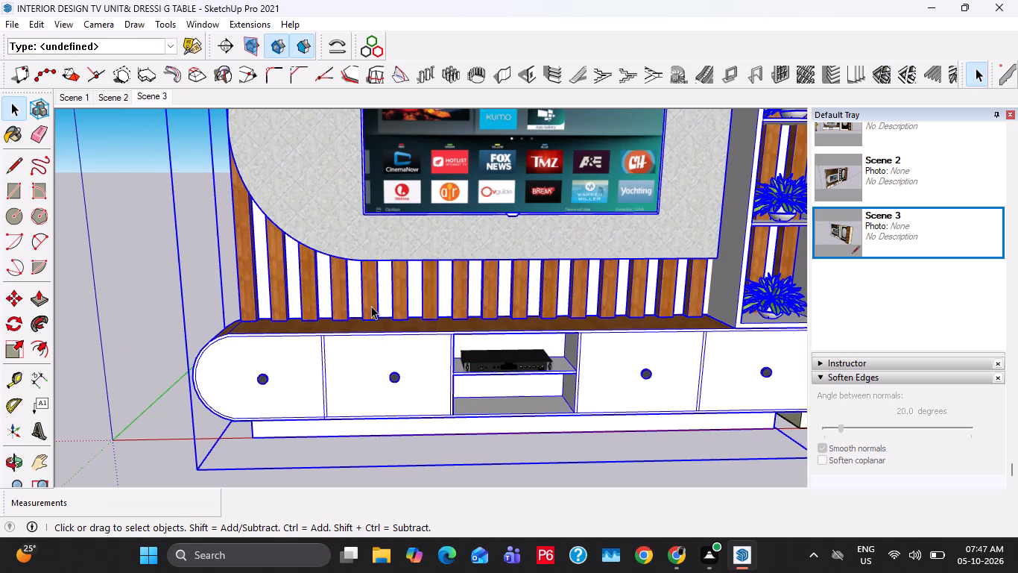
{"action": "triple_click", "coordinate": [371, 306]}
{"action": "key", "text": "Delete"}
{"action": "key", "text": "Escape"}
{"action": "key", "text": "Escape"}
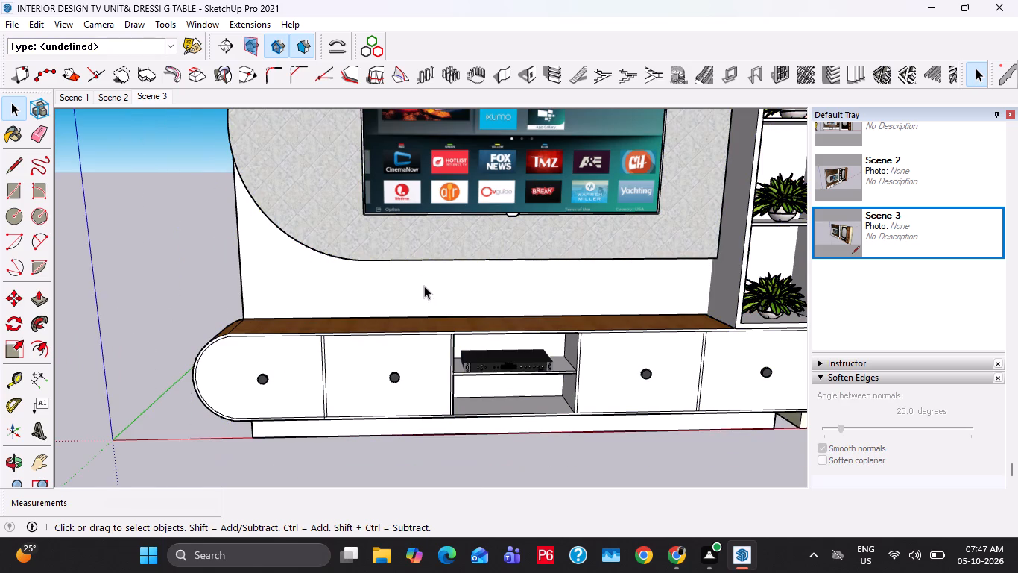
{"action": "key", "text": "Escape"}
Copy the wall face around the rounded TV panel and paste it in empty space beside the TV unit.
{"action": "double_click", "coordinate": [426, 285]}
{"action": "left_click", "coordinate": [423, 281]}
{"action": "double_click", "coordinate": [420, 281]}
{"action": "double_click", "coordinate": [426, 273]}
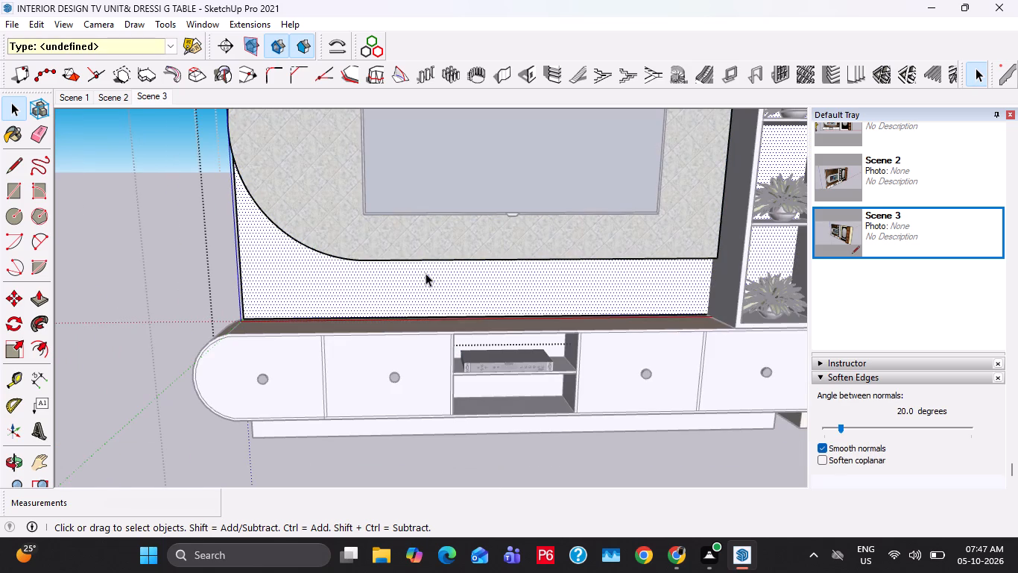
{"action": "key", "text": "ctrl+c"}
{"action": "key", "text": "Escape"}
{"action": "key", "text": "Escape"}
{"action": "scroll", "coordinate": [489, 283], "scroll_direction": "down", "scroll_amount": 9}
{"action": "key", "text": "Escape"}
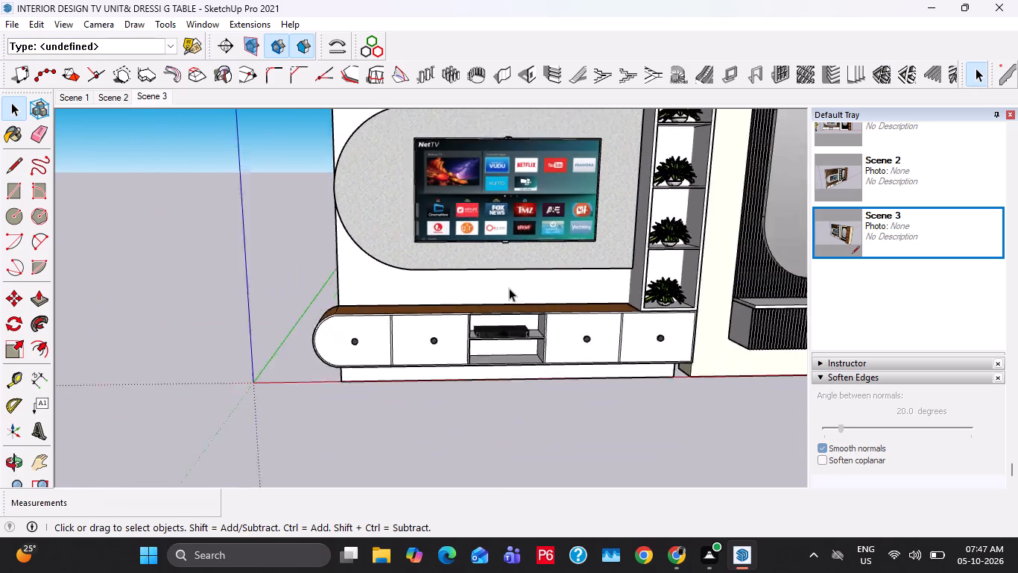
{"action": "scroll", "coordinate": [509, 288], "scroll_direction": "down", "scroll_amount": 3}
{"action": "key", "text": "ctrl+v"}
{"action": "middle_click_drag", "start_coordinate": [254, 346], "coordinate": [459, 350], "text": "shift"}
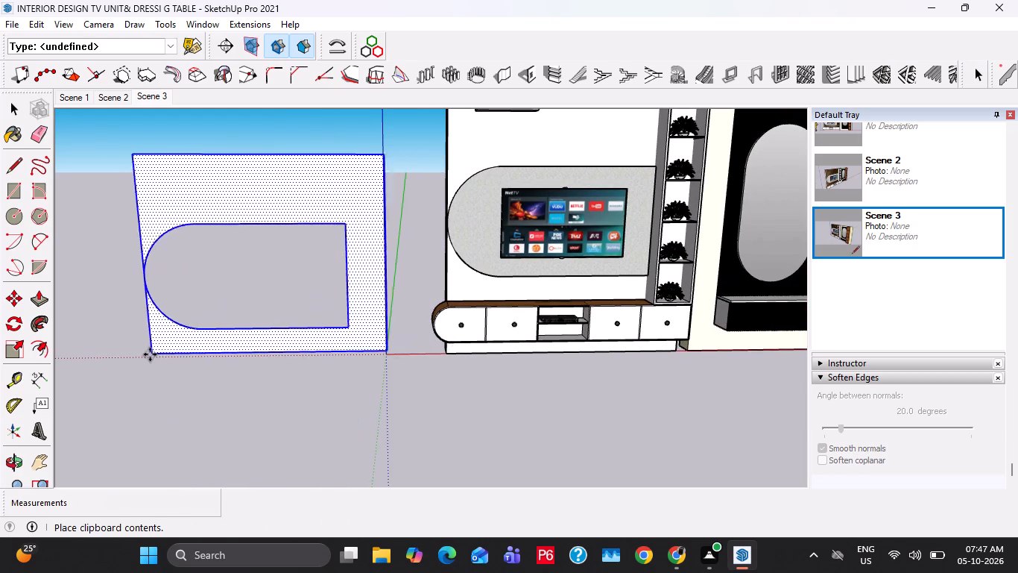
{"action": "left_click", "coordinate": [148, 354]}
{"action": "key", "text": "space"}
{"action": "key", "text": "space"}
Create vertical louvres on the copied wall face with 1/2" depth, 1" thickness and 2" spacing, located at the back.
{"action": "left_click", "coordinate": [274, 184]}
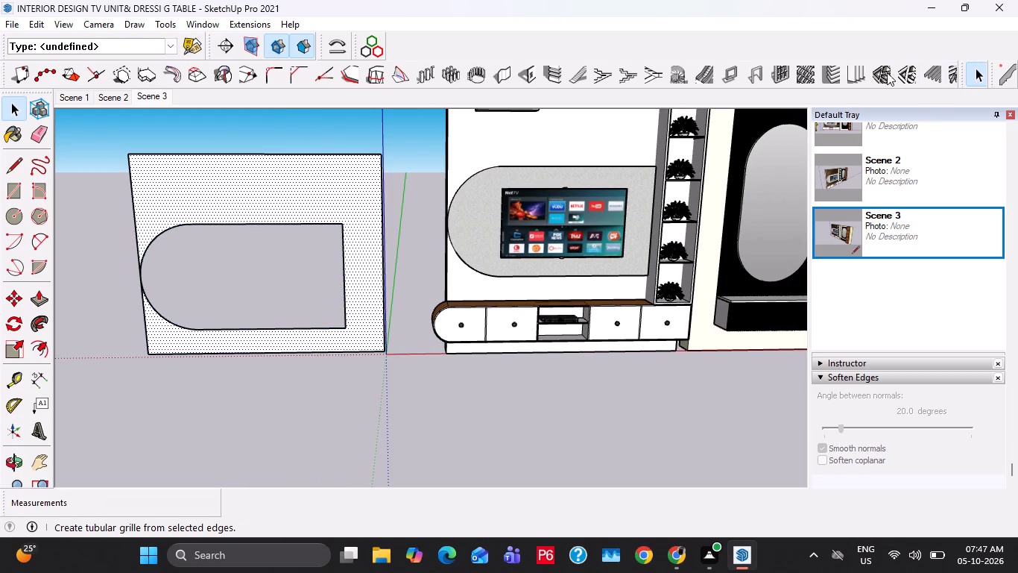
{"action": "left_click", "coordinate": [860, 78]}
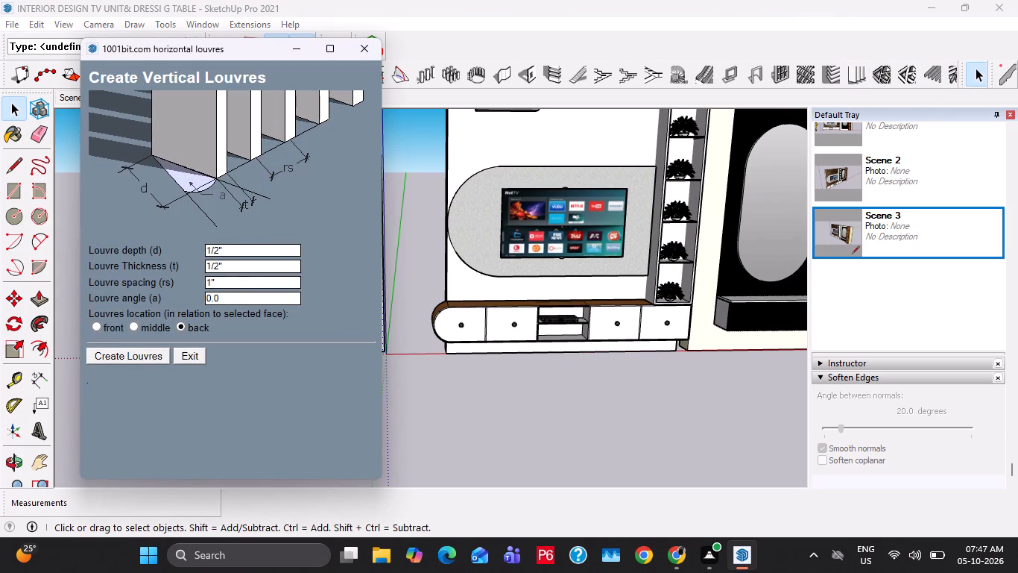
{"action": "left_click", "coordinate": [235, 270]}
{"action": "key", "text": "1"}
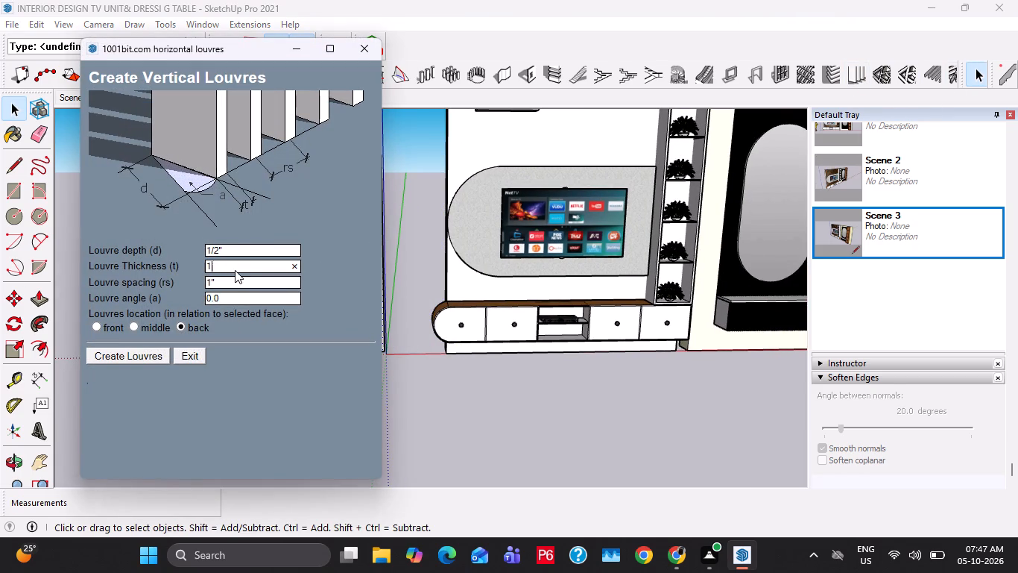
{"action": "key", "text": "shift+quotedbl"}
{"action": "left_click", "coordinate": [235, 282]}
{"action": "key", "text": "1"}
{"action": "key", "text": "BackSpace"}
{"action": "key", "text": "2"}
{"action": "key", "text": "shift+quotedbl"}
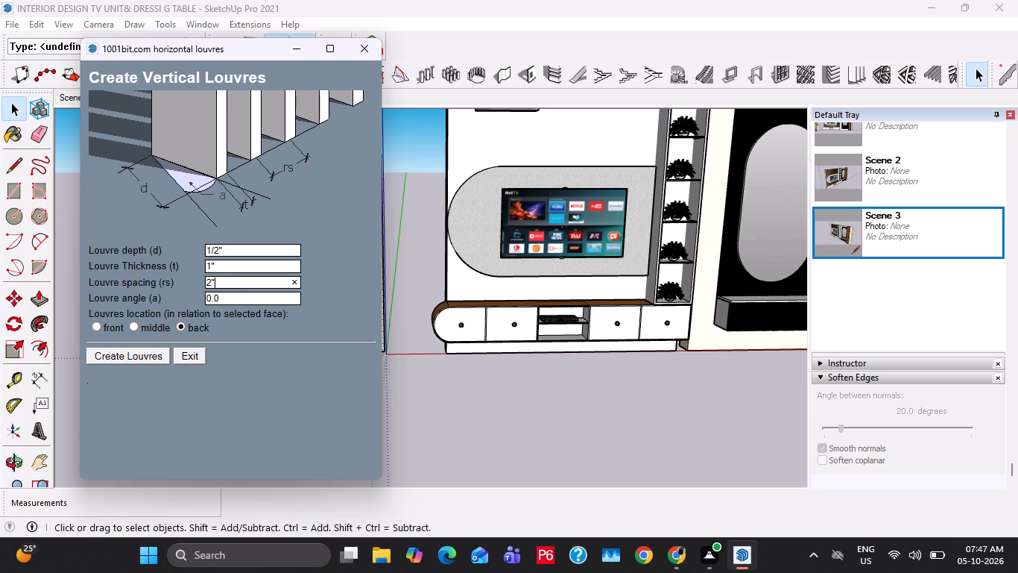
{"action": "left_click", "coordinate": [147, 360]}
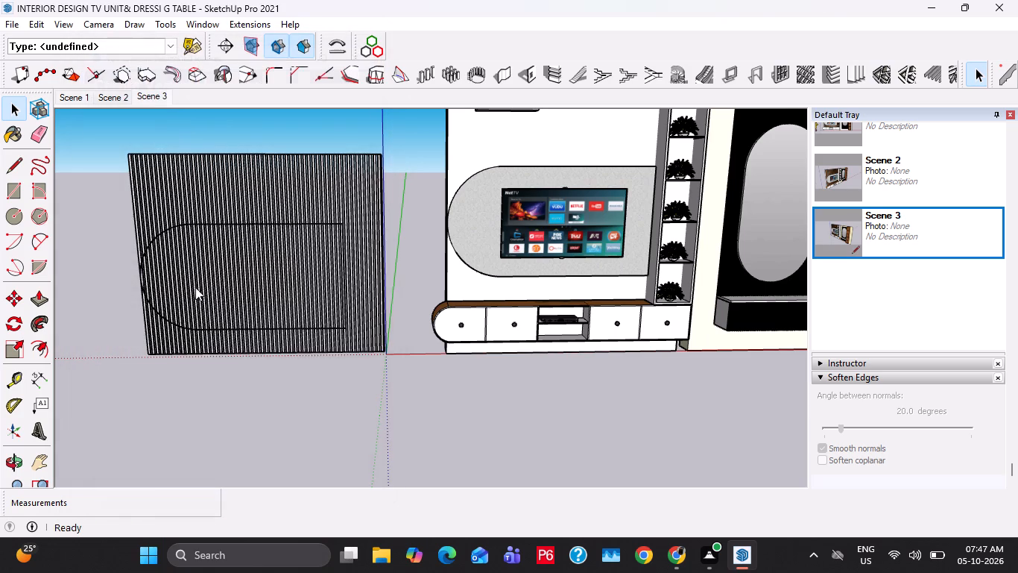
Cut away the part of the fifth louvre inside the curved outline by pushing its face back 1/2".
{"action": "scroll", "coordinate": [221, 260], "scroll_direction": "up", "scroll_amount": 10}
{"action": "key", "text": "space"}
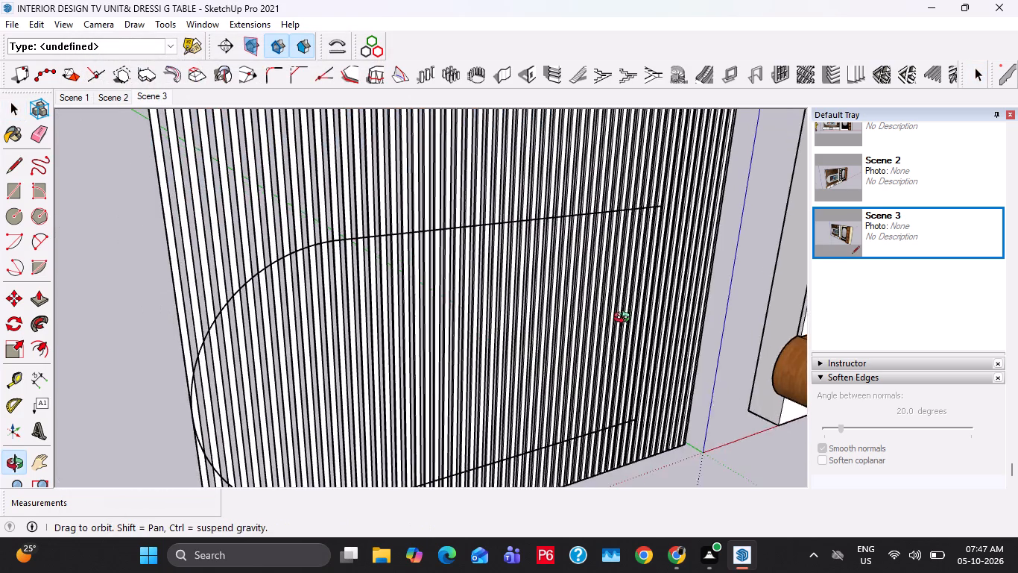
{"action": "scroll", "coordinate": [268, 280], "scroll_direction": "up", "scroll_amount": 9}
{"action": "triple_click", "coordinate": [240, 289]}
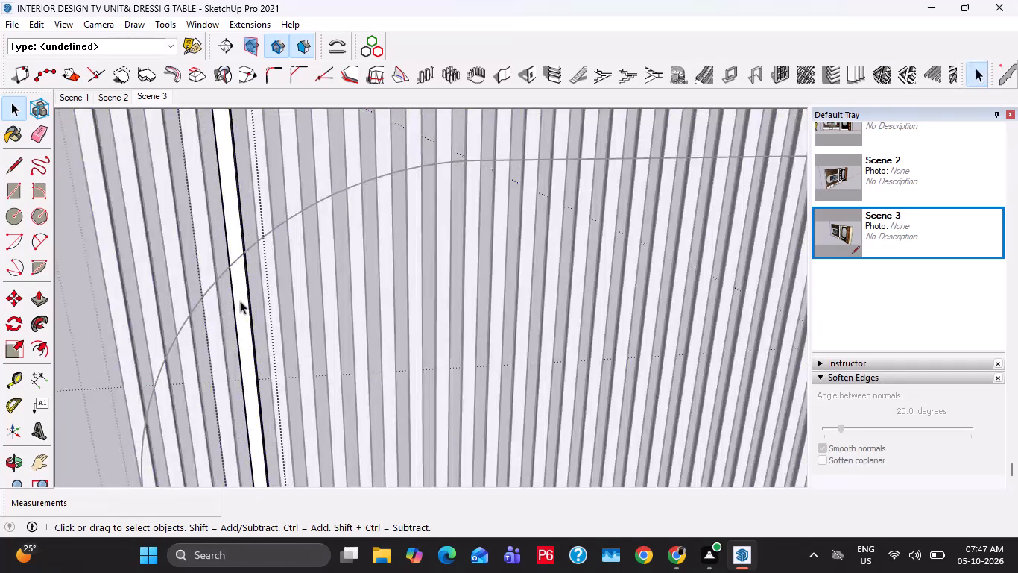
{"action": "middle_click_drag", "start_coordinate": [305, 280], "coordinate": [240, 307]}
{"action": "key", "text": "p"}
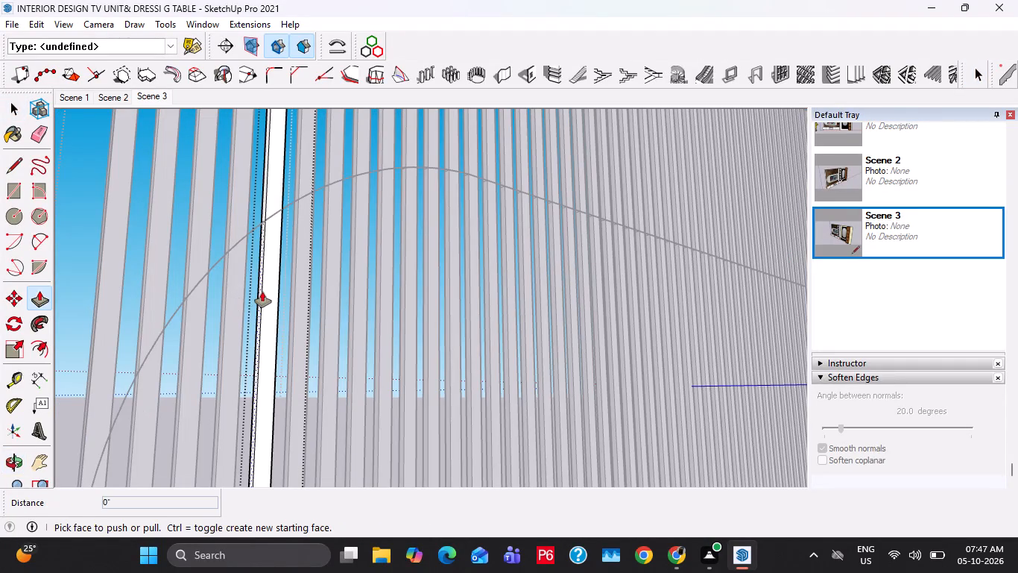
{"action": "double_click", "coordinate": [265, 288]}
{"action": "middle_click_drag", "start_coordinate": [251, 304], "coordinate": [224, 294], "text": "shift"}
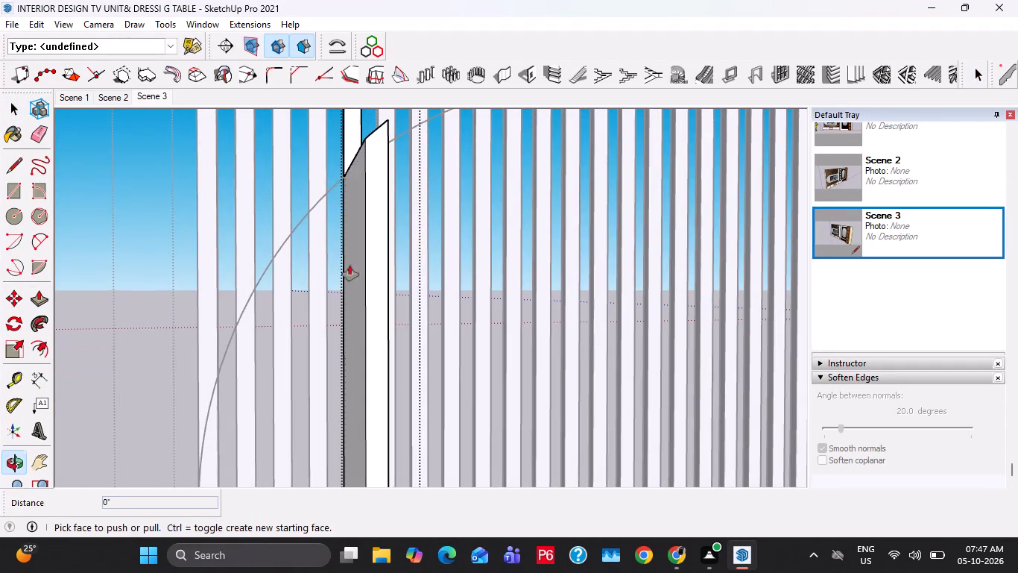
{"action": "key", "text": "ctrl+z"}
{"action": "left_click", "coordinate": [354, 256]}
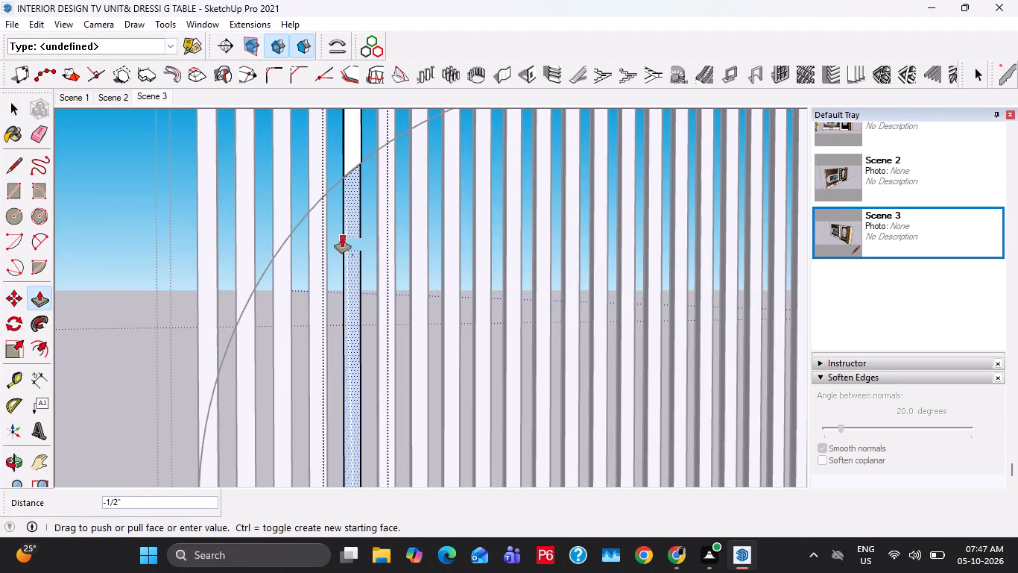
{"action": "left_click", "coordinate": [342, 238]}
Cut away the parts of the fourth and third louvres inside the curved outline by pushing their faces back 1/2".
{"action": "key", "text": "space"}
{"action": "double_click", "coordinate": [313, 252]}
{"action": "key", "text": "p"}
{"action": "double_click", "coordinate": [315, 254]}
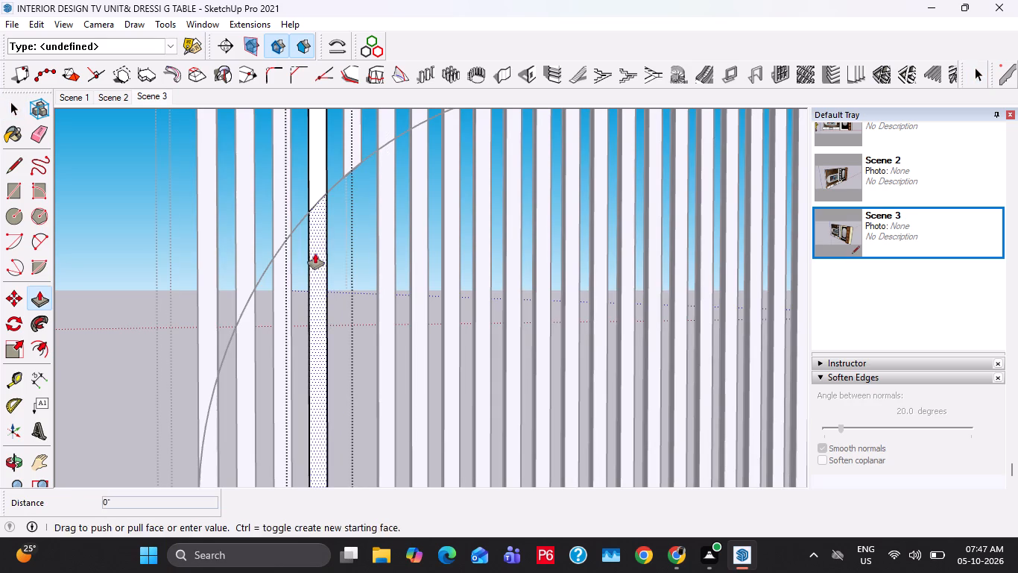
{"action": "key", "text": "space"}
{"action": "double_click", "coordinate": [284, 279]}
{"action": "key", "text": "p"}
{"action": "double_click", "coordinate": [284, 281]}
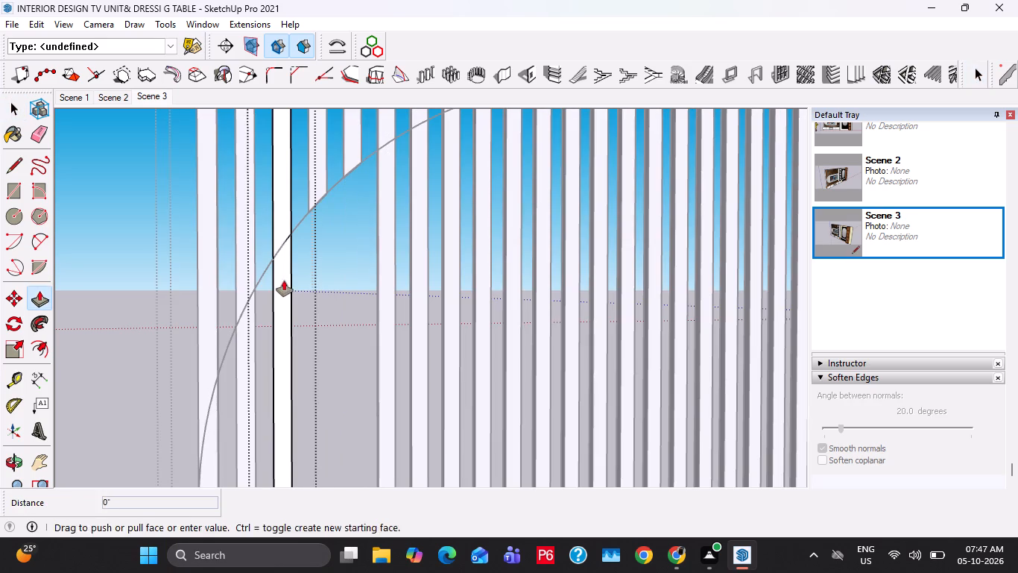
Cut away the parts of the second and first louvres inside the curved outline by pushing their faces back 1/2".
{"action": "key", "text": "space"}
{"action": "double_click", "coordinate": [238, 318]}
{"action": "double_click", "coordinate": [242, 329]}
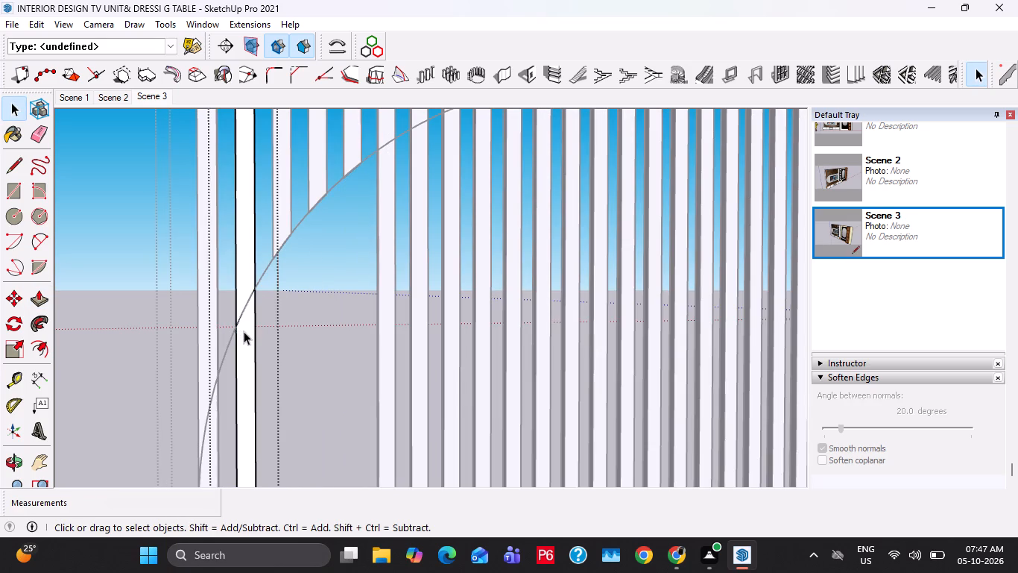
{"action": "key", "text": "p"}
{"action": "double_click", "coordinate": [244, 335]}
{"action": "middle_click_drag", "start_coordinate": [255, 334], "coordinate": [295, 251], "text": "shift"}
{"action": "key", "text": "space"}
{"action": "double_click", "coordinate": [251, 345]}
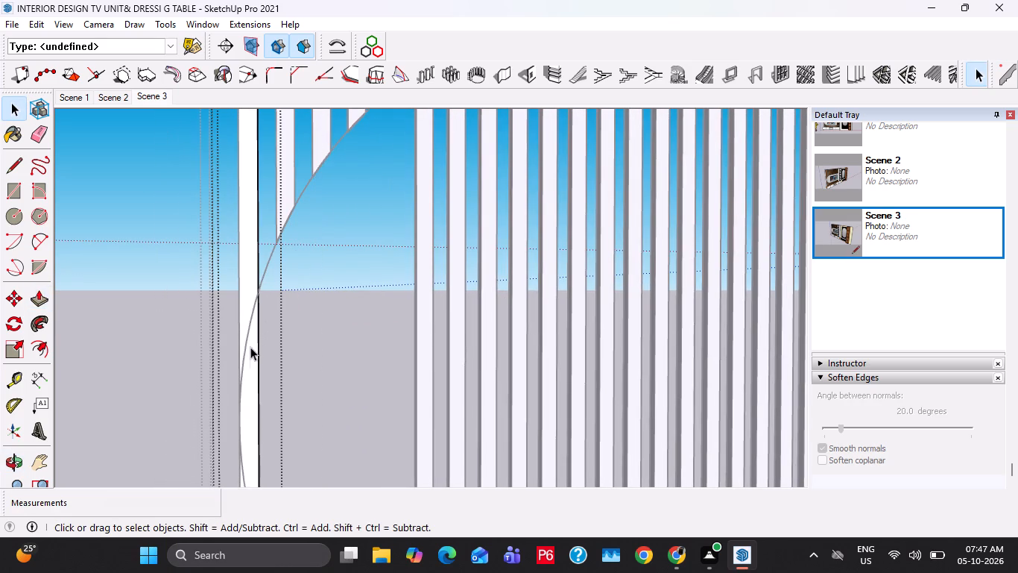
{"action": "key", "text": "p"}
{"action": "double_click", "coordinate": [251, 364]}
{"action": "key", "text": "space"}
{"action": "key", "text": "Escape"}
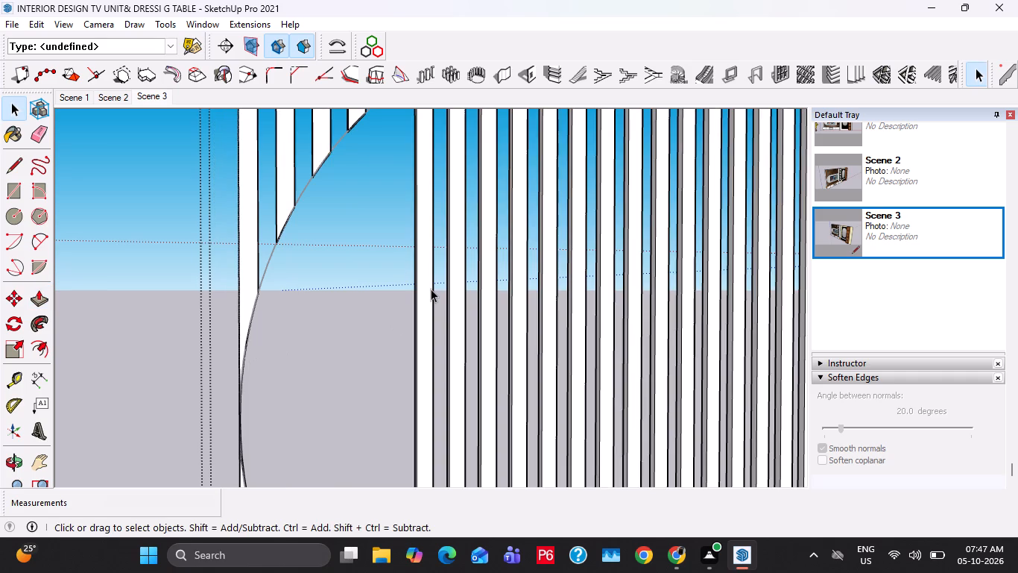
Push back the enclosed faces of the sixth and seventh louvres 1/2" to open them inside the rounded outline.
{"action": "double_click", "coordinate": [431, 289]}
{"action": "scroll", "coordinate": [426, 295], "scroll_direction": "down", "scroll_amount": 5}
{"action": "key", "text": "p"}
{"action": "double_click", "coordinate": [424, 301]}
{"action": "key", "text": "space"}
{"action": "double_click", "coordinate": [447, 281]}
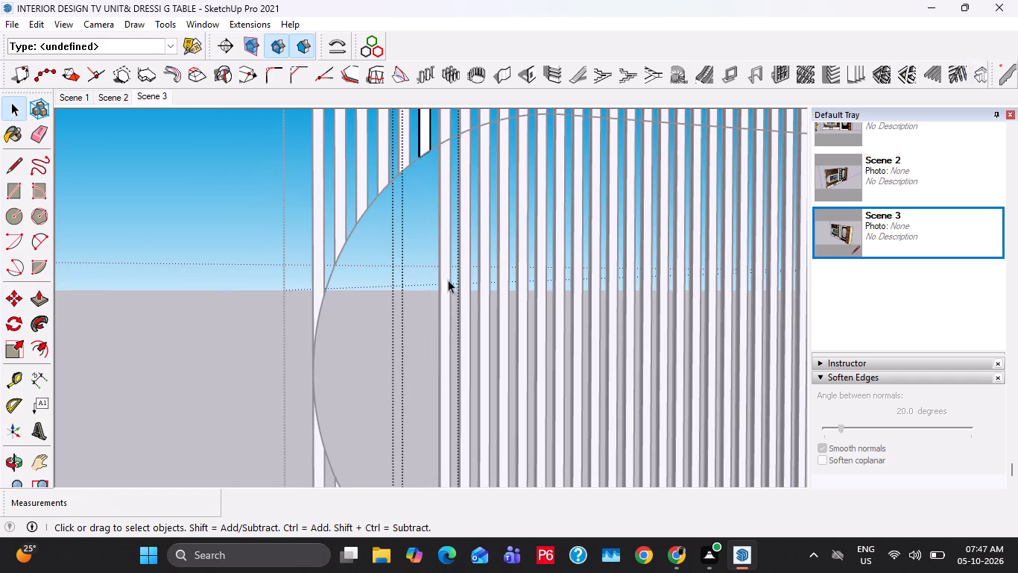
{"action": "key", "text": "p"}
{"action": "double_click", "coordinate": [446, 291]}
{"action": "key", "text": "space"}
{"action": "scroll", "coordinate": [423, 269], "scroll_direction": "down", "scroll_amount": 5}
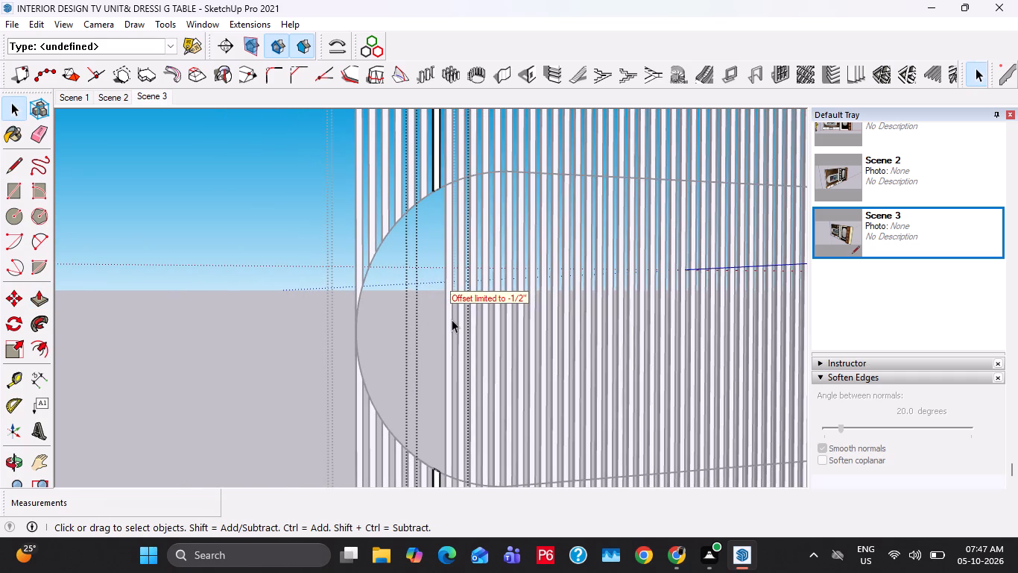
Cut away the parts of the eighth and ninth louvres inside the rounded outline with Push/Pull.
{"action": "double_click", "coordinate": [452, 318]}
{"action": "key", "text": "p"}
{"action": "double_click", "coordinate": [448, 319]}
{"action": "key", "text": "space"}
{"action": "double_click", "coordinate": [460, 296]}
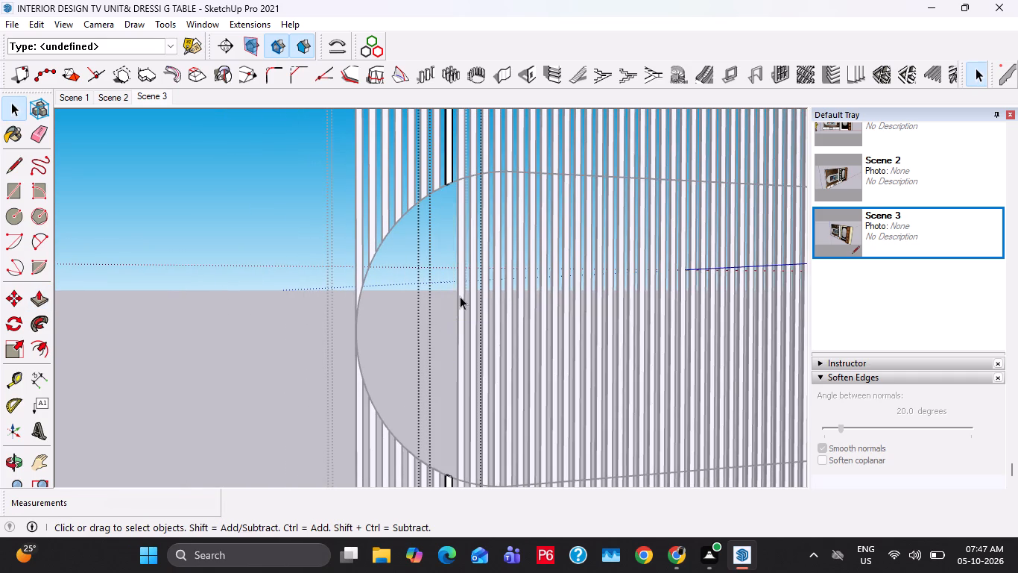
{"action": "key", "text": "p"}
{"action": "double_click", "coordinate": [461, 295]}
{"action": "key", "text": "space"}
Cut away the tenth louvre's part inside the rounded outline, undoing the wrong push and pushing the enclosed face back again.
{"action": "double_click", "coordinate": [477, 273]}
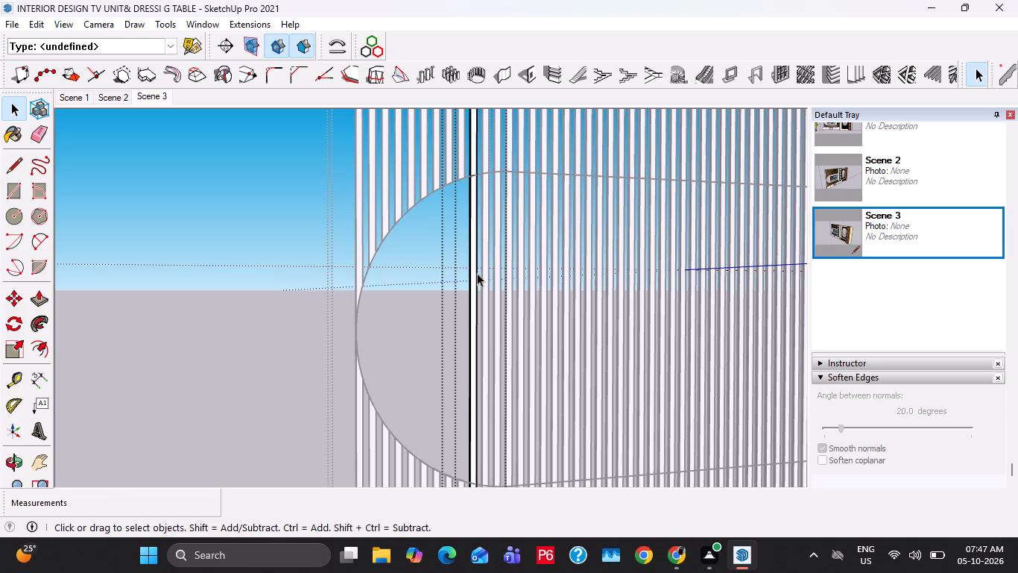
{"action": "key", "text": "p"}
{"action": "double_click", "coordinate": [474, 283]}
{"action": "key", "text": "space"}
{"action": "key", "text": "p"}
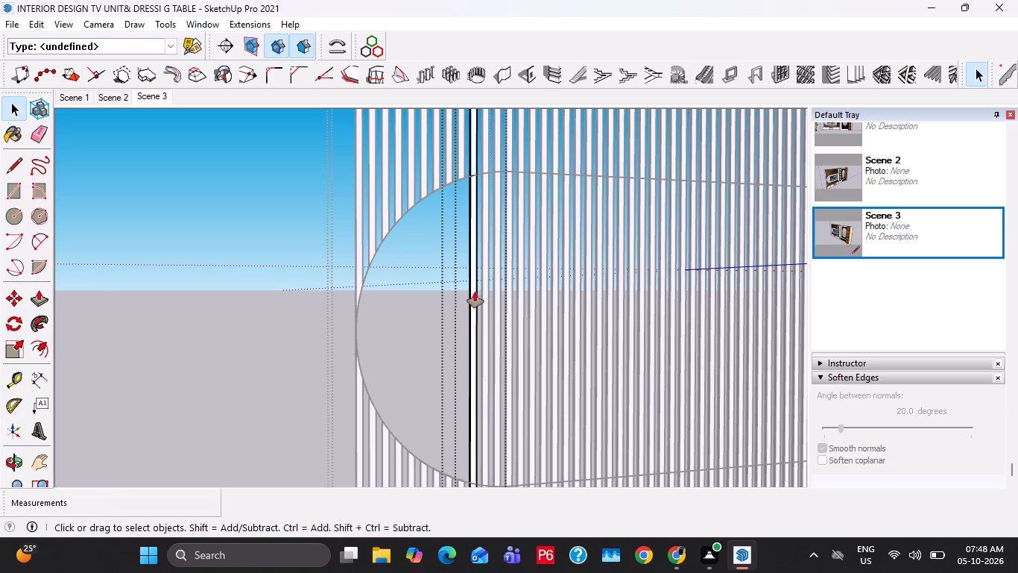
{"action": "double_click", "coordinate": [474, 295]}
{"action": "key", "text": "space"}
{"action": "middle_click", "coordinate": [474, 298]}
{"action": "key", "text": "ctrl+z"}
{"action": "left_click", "coordinate": [473, 296]}
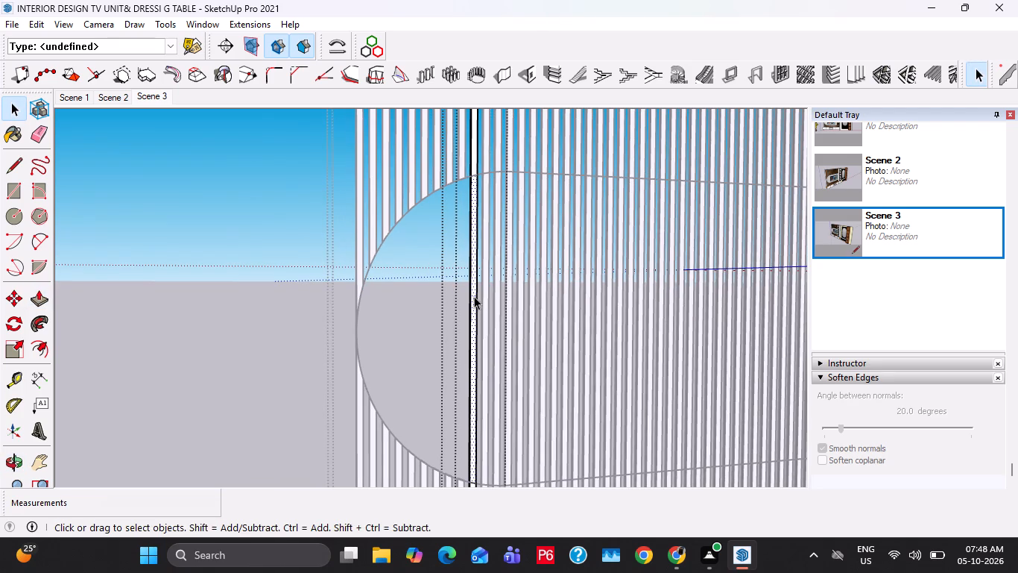
{"action": "key", "text": "p"}
{"action": "left_click", "coordinate": [474, 297]}
{"action": "left_click", "coordinate": [465, 291]}
{"action": "key", "text": "space"}
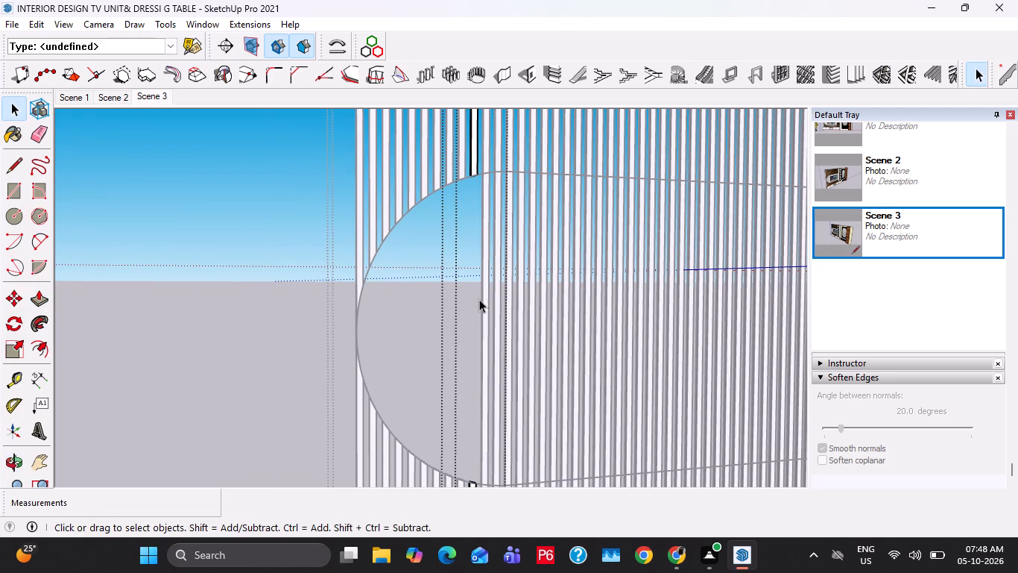
Cut away the parts of the eleventh, twelfth and thirteenth louvres inside the rounded outline with Push/Pull.
{"action": "double_click", "coordinate": [488, 313]}
{"action": "key", "text": "p"}
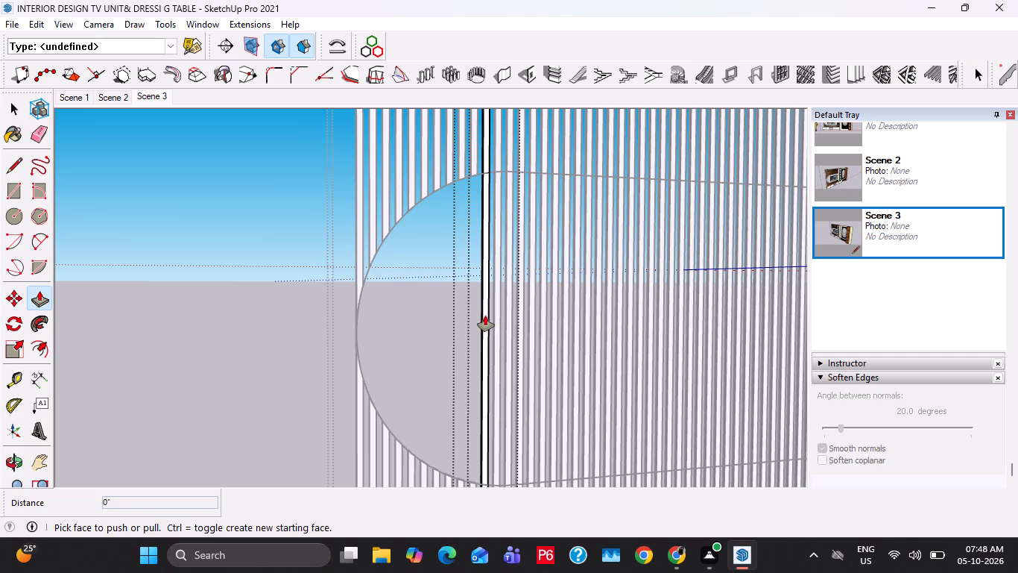
{"action": "double_click", "coordinate": [485, 316]}
{"action": "key", "text": "space"}
{"action": "double_click", "coordinate": [499, 285]}
{"action": "key", "text": "p"}
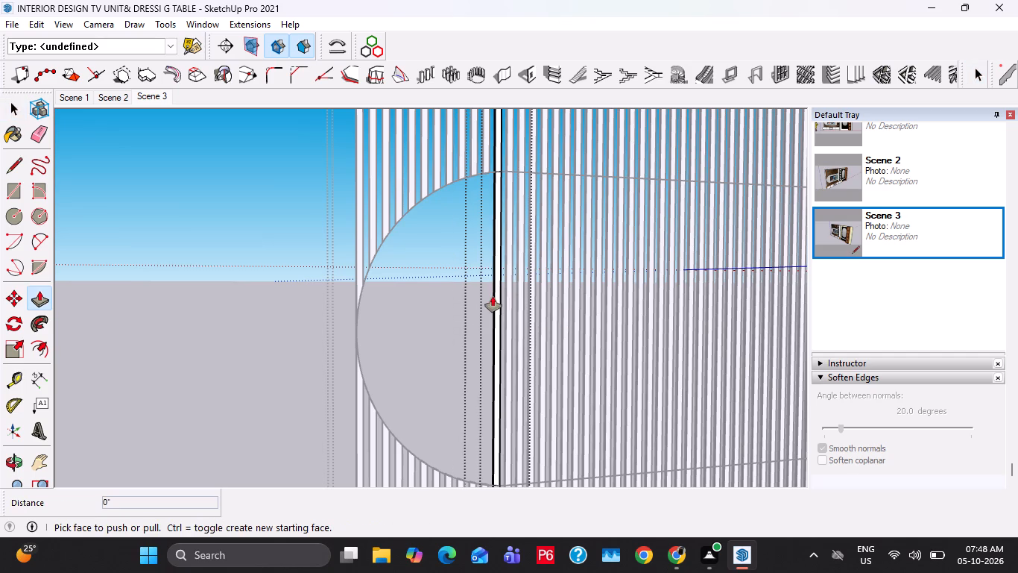
{"action": "double_click", "coordinate": [497, 305]}
{"action": "key", "text": "space"}
{"action": "double_click", "coordinate": [509, 296]}
{"action": "key", "text": "p"}
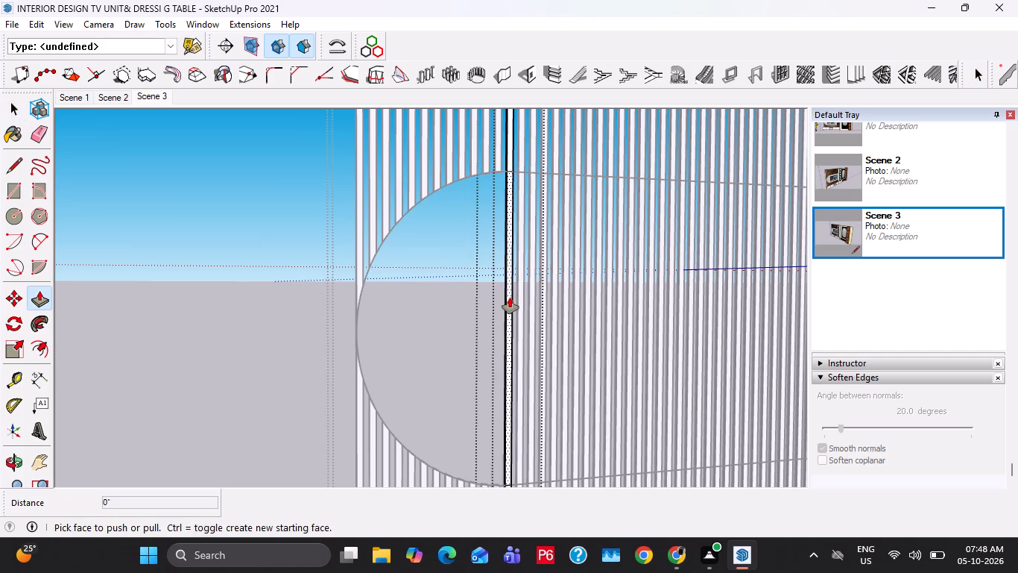
{"action": "double_click", "coordinate": [510, 298]}
{"action": "key", "text": "space"}
Cut away the parts of the fourteenth and fifteenth louvres inside the rounded outline with Push/Pull.
{"action": "double_click", "coordinate": [521, 277]}
{"action": "key", "text": "p"}
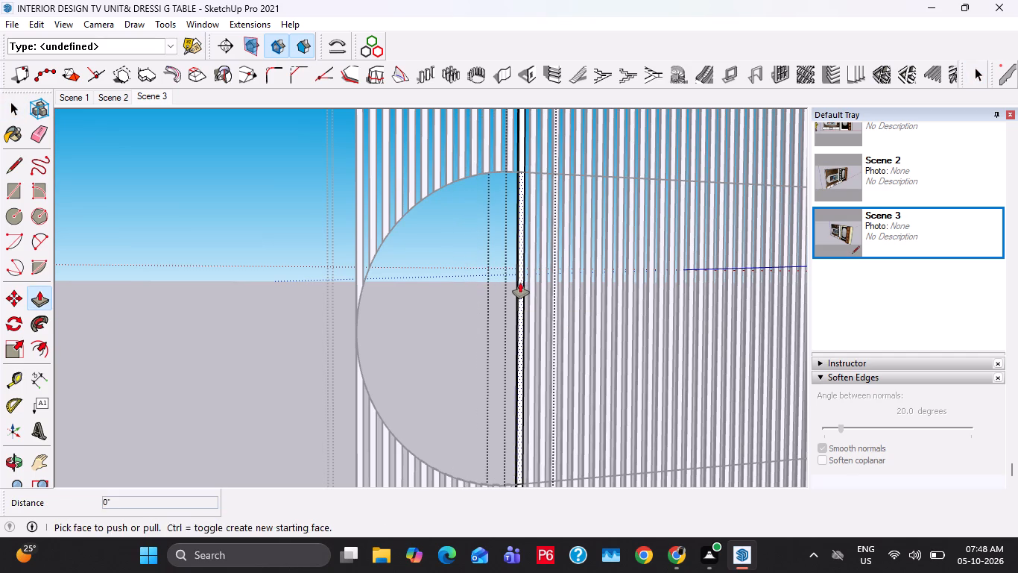
{"action": "double_click", "coordinate": [520, 283]}
{"action": "key", "text": "space"}
{"action": "double_click", "coordinate": [529, 256]}
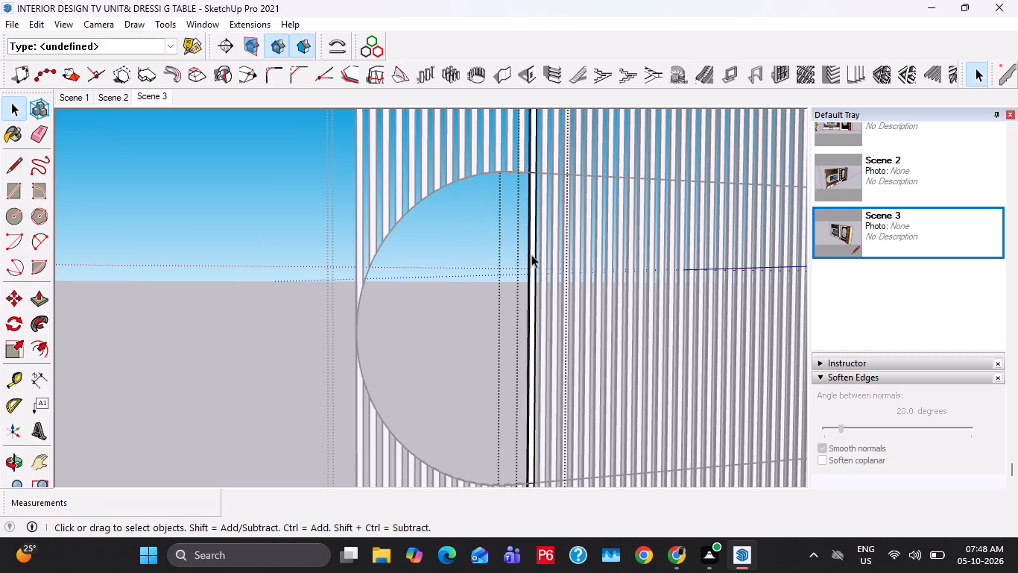
{"action": "key", "text": "p"}
{"action": "double_click", "coordinate": [531, 262]}
{"action": "key", "text": "space"}
Cut away the sixteenth louvre's part inside the rounded outline, undoing the wrong push and repeating it on the enclosed face.
{"action": "double_click", "coordinate": [546, 231]}
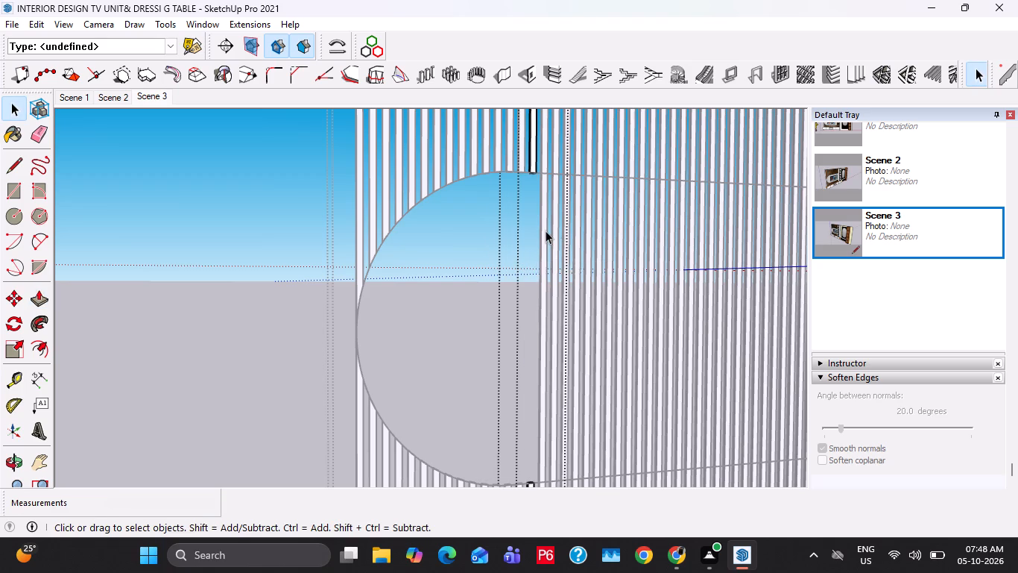
{"action": "key", "text": "p"}
{"action": "double_click", "coordinate": [544, 231]}
{"action": "key", "text": "space"}
{"action": "left_click", "coordinate": [543, 228]}
{"action": "key", "text": "p"}
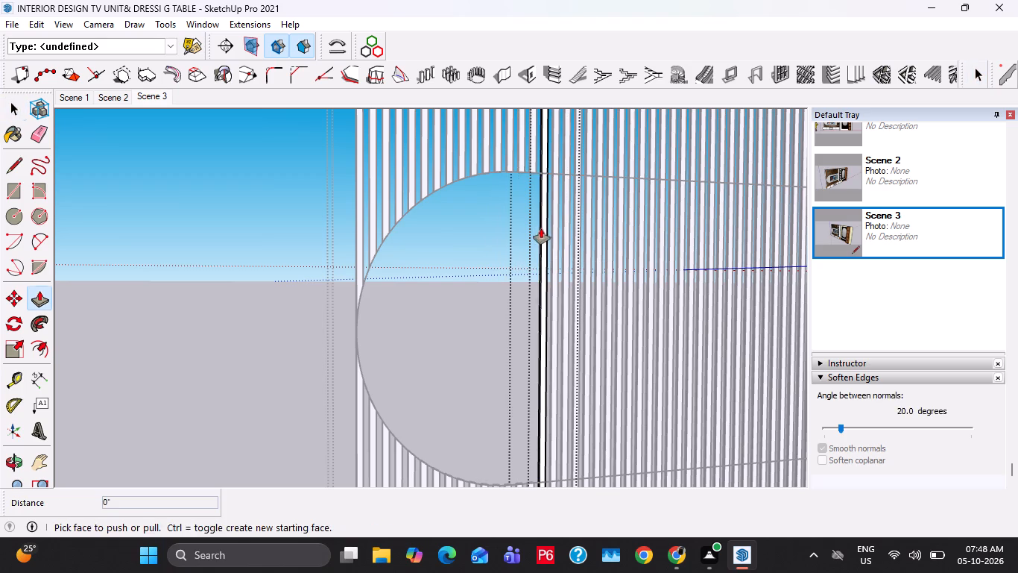
{"action": "double_click", "coordinate": [540, 233]}
{"action": "key", "text": "ctrl+z"}
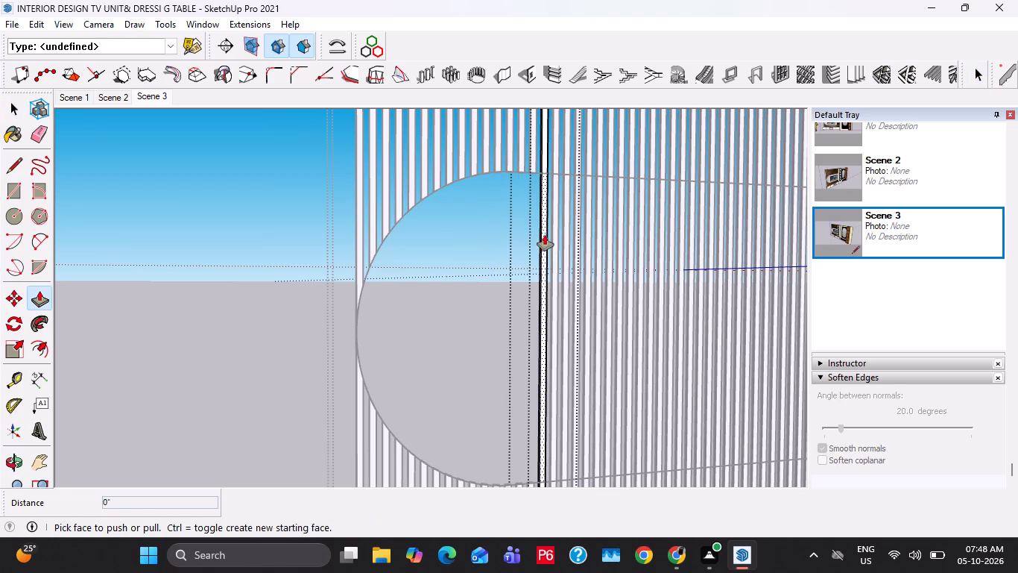
{"action": "double_click", "coordinate": [545, 235]}
{"action": "key", "text": "space"}
Cut away the parts of the seventeenth, eighteenth and nineteenth louvres inside the rounded outline with Push/Pull.
{"action": "left_click", "coordinate": [560, 227]}
{"action": "double_click", "coordinate": [553, 213]}
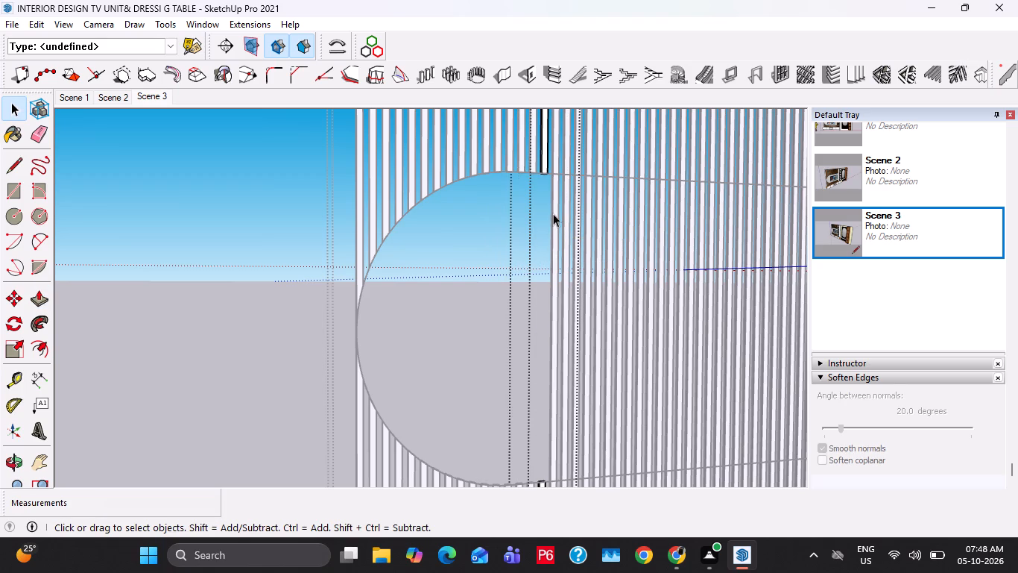
{"action": "key", "text": "p"}
{"action": "double_click", "coordinate": [553, 233]}
{"action": "key", "text": "space"}
{"action": "double_click", "coordinate": [567, 208]}
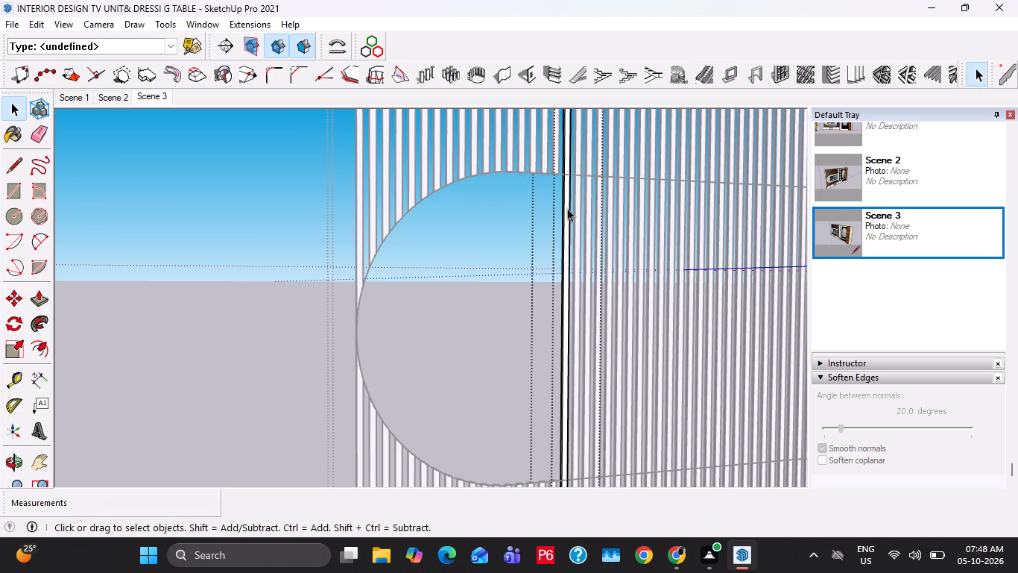
{"action": "key", "text": "p"}
{"action": "double_click", "coordinate": [567, 210]}
{"action": "key", "text": "space"}
{"action": "double_click", "coordinate": [578, 205]}
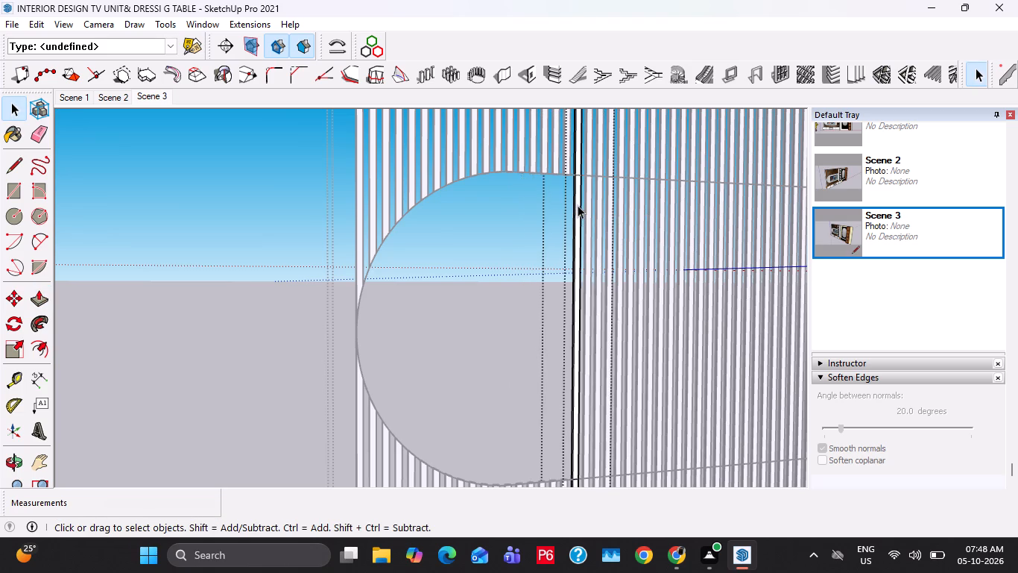
{"action": "key", "text": "p"}
{"action": "double_click", "coordinate": [578, 205]}
{"action": "key", "text": "space"}
Cut away the parts of the twentieth, twenty-first and twenty-second louvres inside the rounded outline with Push/Pull.
{"action": "double_click", "coordinate": [586, 198]}
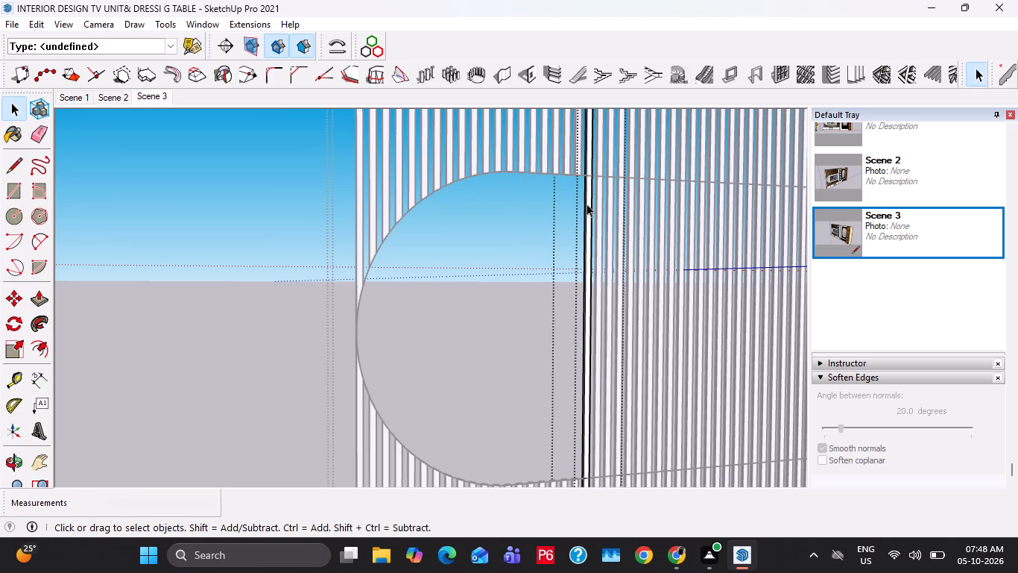
{"action": "key", "text": "p"}
{"action": "double_click", "coordinate": [590, 216]}
{"action": "key", "text": "space"}
{"action": "double_click", "coordinate": [598, 205]}
{"action": "key", "text": "p"}
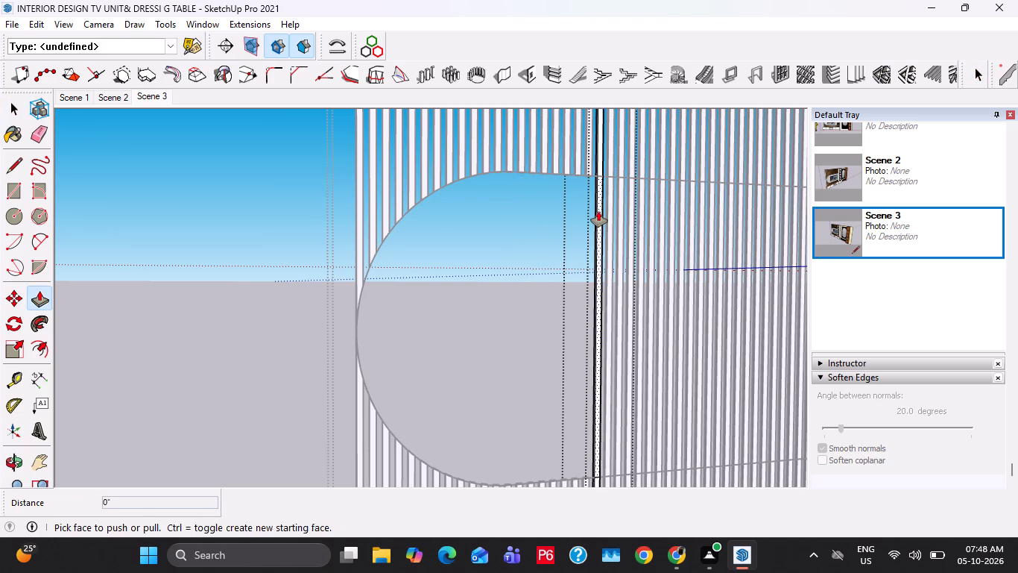
{"action": "double_click", "coordinate": [598, 212]}
{"action": "key", "text": "space"}
{"action": "double_click", "coordinate": [611, 192]}
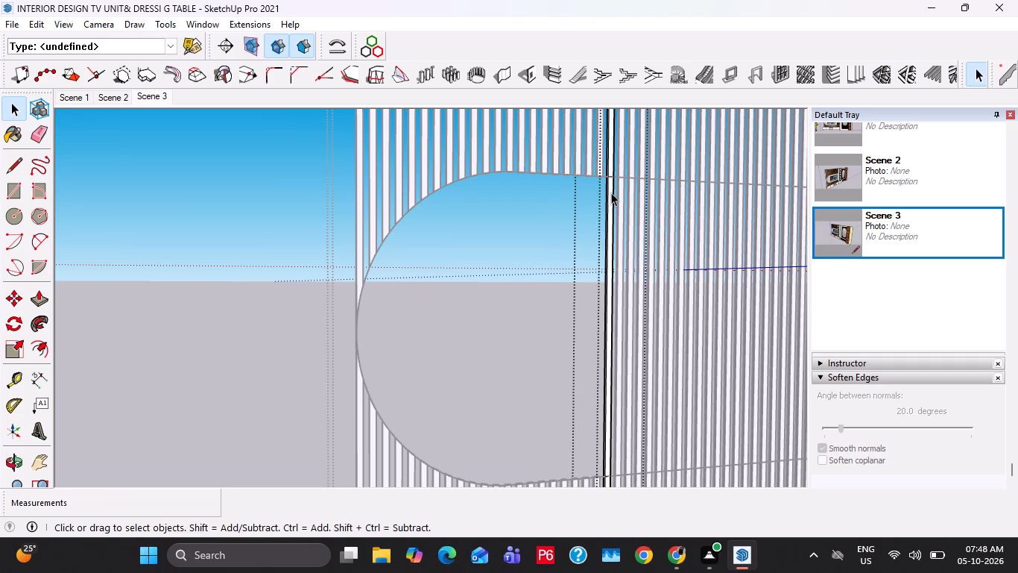
{"action": "key", "text": "p"}
{"action": "left_click", "coordinate": [611, 193]}
{"action": "triple_click", "coordinate": [610, 195]}
{"action": "double_click", "coordinate": [610, 204]}
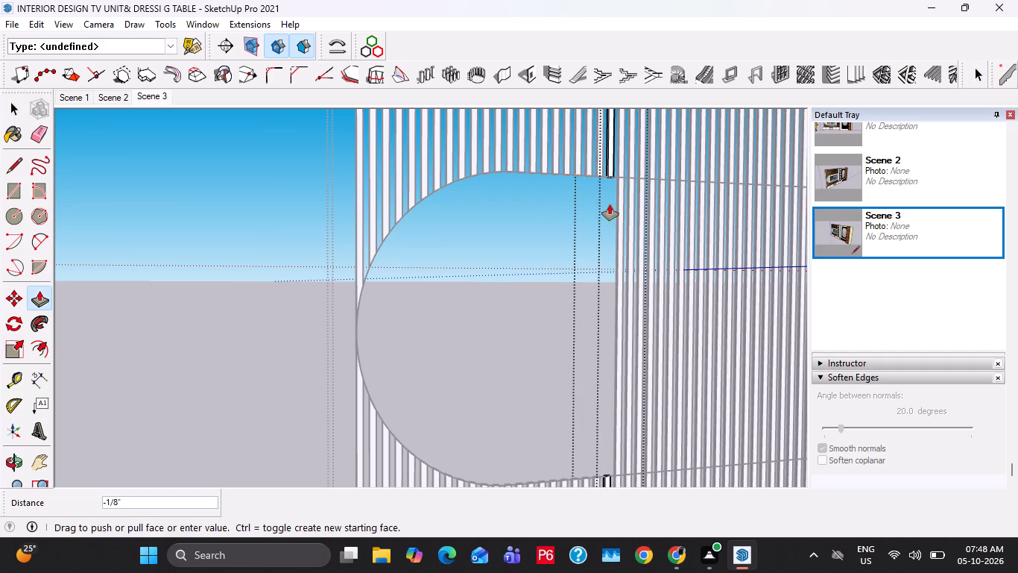
{"action": "key", "text": "space"}
Cut away the twenty-third louvre's part inside the outline, undoing the first push and pushing the enclosed face back manually.
{"action": "double_click", "coordinate": [621, 198]}
{"action": "key", "text": "p"}
{"action": "double_click", "coordinate": [622, 202]}
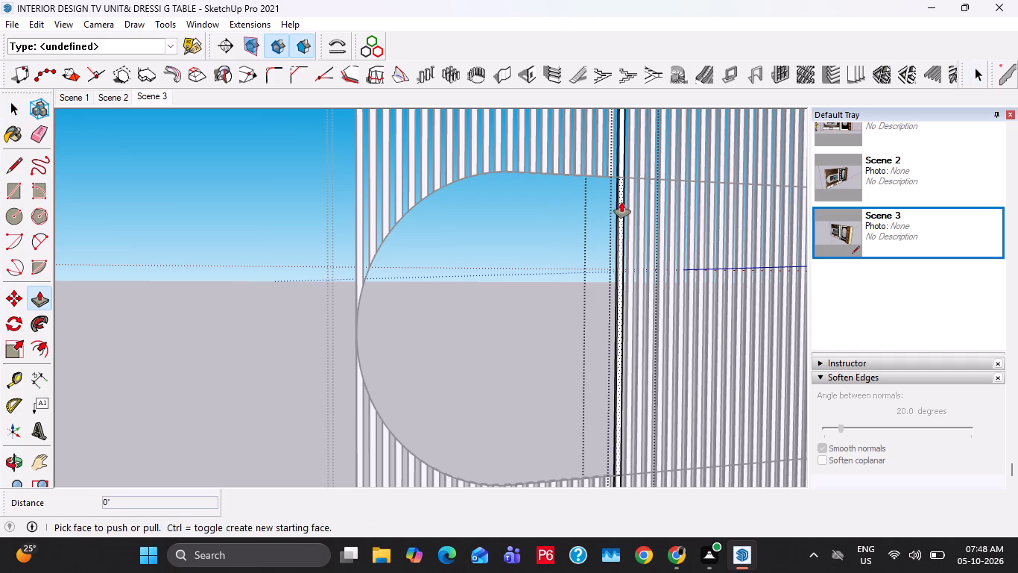
{"action": "key", "text": "space"}
{"action": "key", "text": "ctrl+z"}
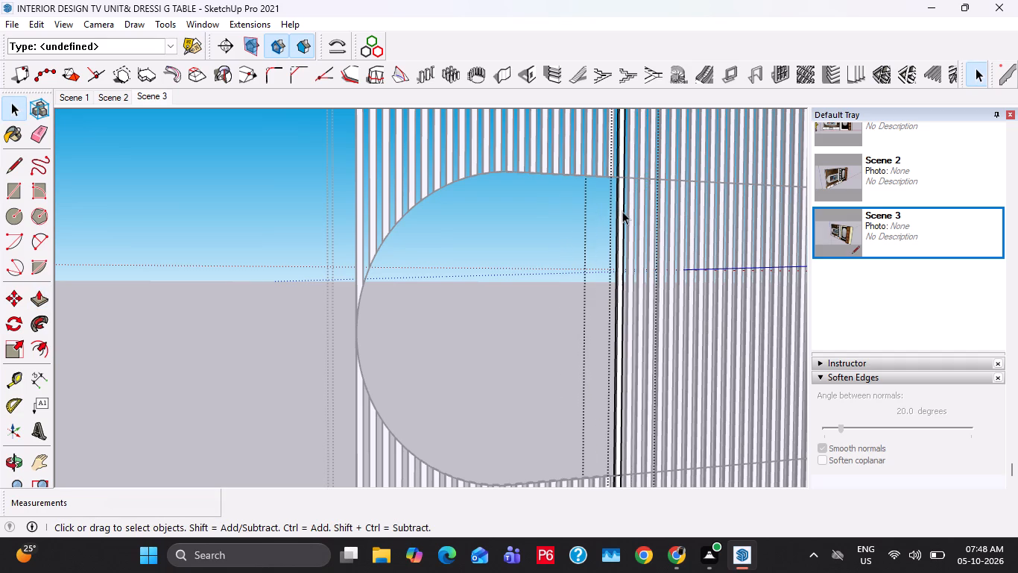
{"action": "key", "text": "p"}
{"action": "left_click", "coordinate": [622, 211]}
{"action": "left_click", "coordinate": [617, 202]}
{"action": "key", "text": "space"}
Cut away the twenty-fourth louvre's part inside the rounded outline, undoing the first push and repeating it from a closer view.
{"action": "double_click", "coordinate": [633, 195]}
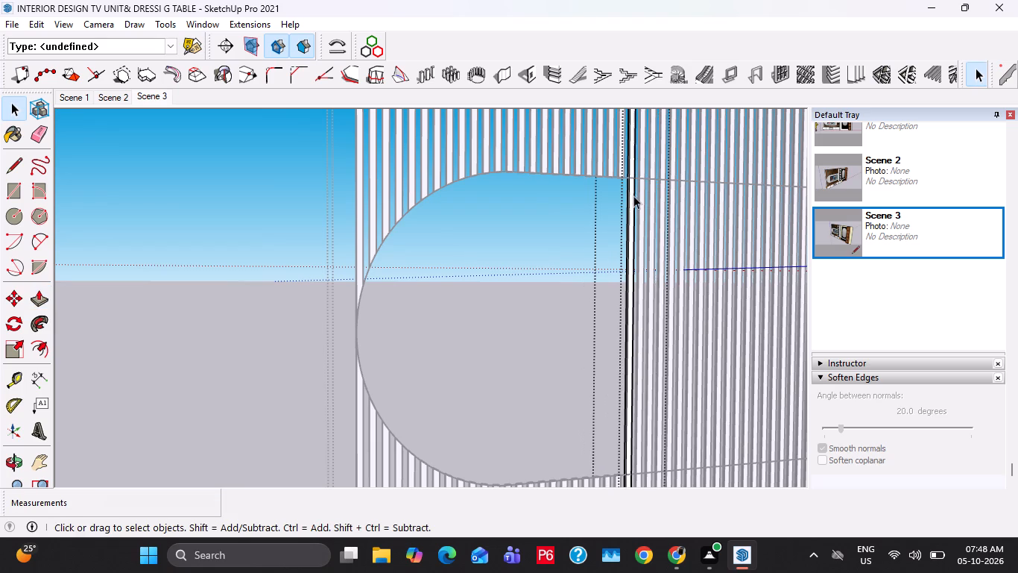
{"action": "key", "text": "p"}
{"action": "double_click", "coordinate": [628, 204]}
{"action": "key", "text": "space"}
{"action": "key", "text": "ctrl+z"}
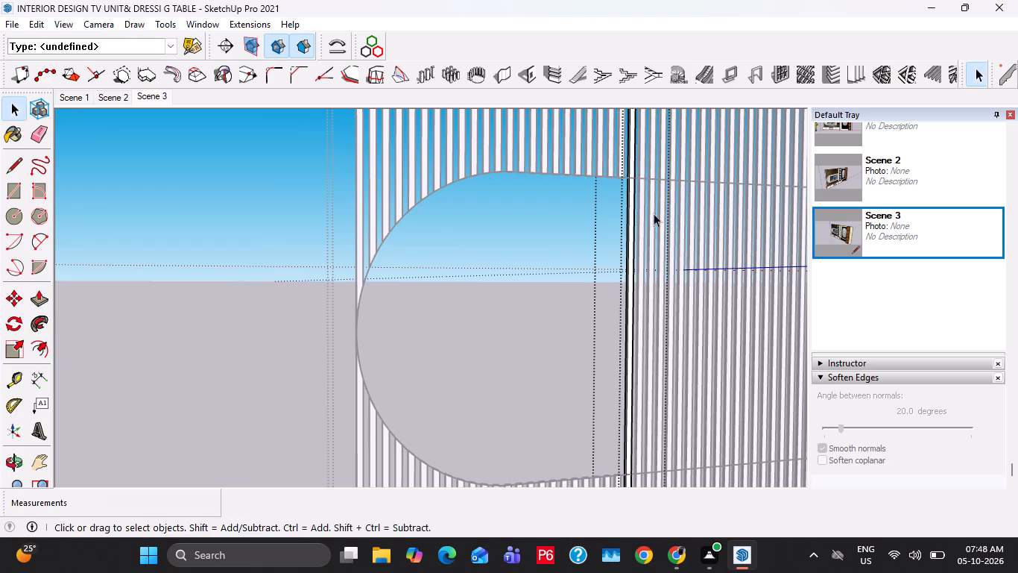
{"action": "middle_click_drag", "start_coordinate": [651, 220], "coordinate": [624, 233]}
{"action": "scroll", "coordinate": [630, 230], "scroll_direction": "up", "scroll_amount": 3}
{"action": "key", "text": "p"}
{"action": "double_click", "coordinate": [653, 207]}
Cut away the parts of the twenty-fifth and twenty-sixth louvres inside the rounded outline with Push/Pull.
{"action": "key", "text": "p"}
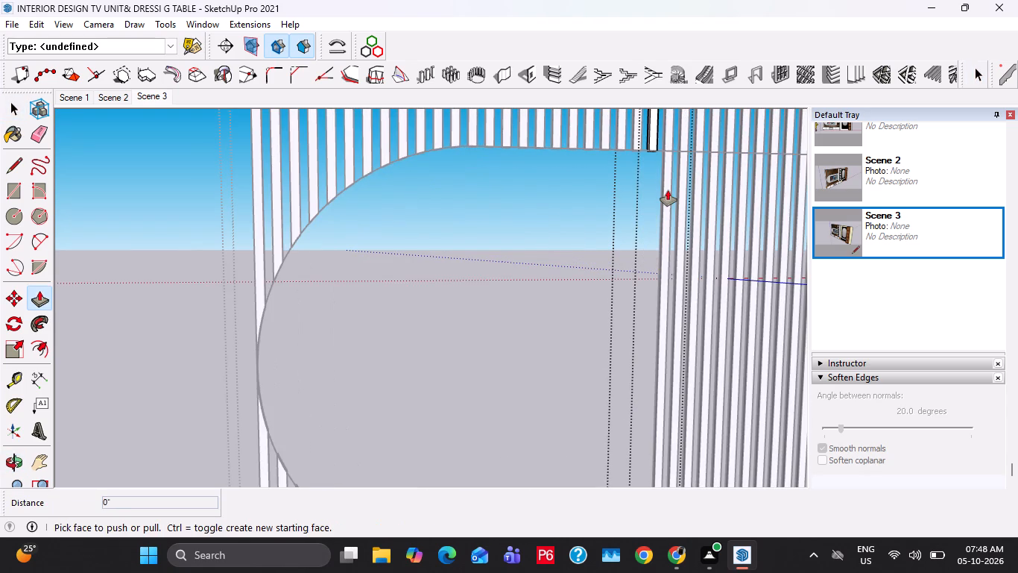
{"action": "double_click", "coordinate": [668, 188]}
{"action": "key", "text": "space"}
{"action": "double_click", "coordinate": [668, 182]}
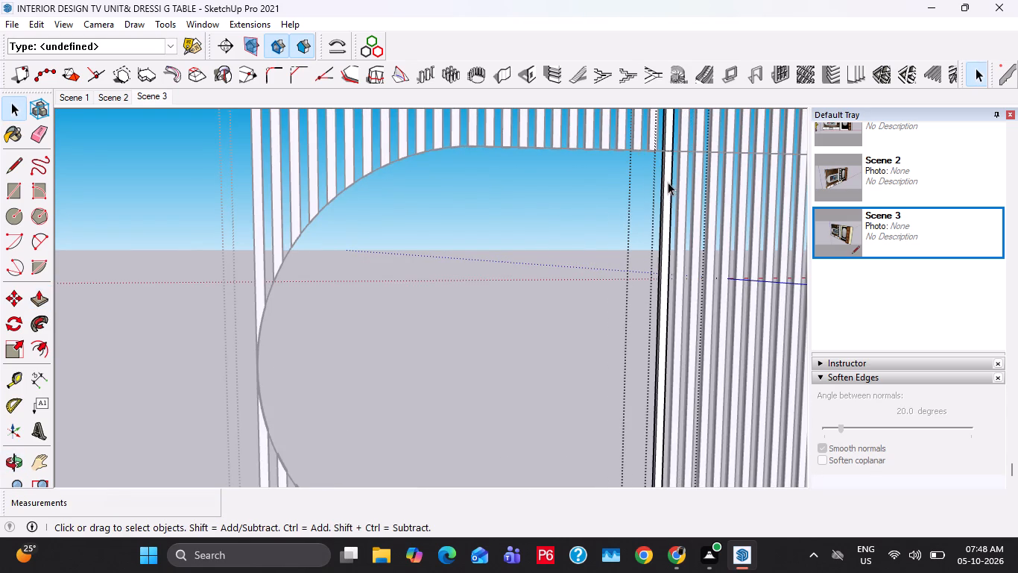
{"action": "key", "text": "p"}
{"action": "double_click", "coordinate": [668, 182]}
{"action": "key", "text": "space"}
{"action": "double_click", "coordinate": [686, 172]}
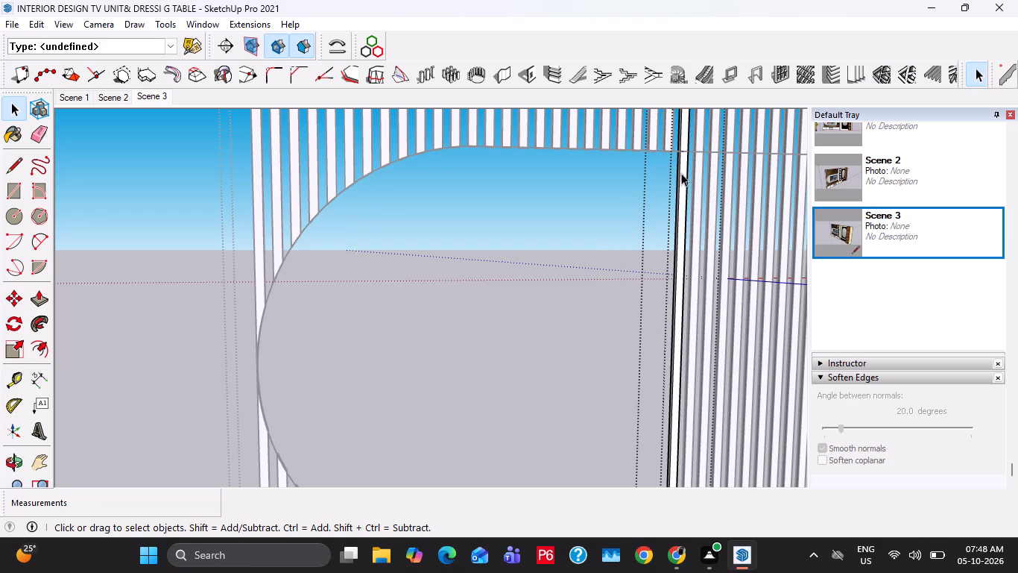
{"action": "key", "text": "p"}
{"action": "double_click", "coordinate": [680, 178]}
{"action": "key", "text": "space"}
Cut away the twenty-seventh louvre's part inside the rounded outline, undoing the first push and repeating it.
{"action": "double_click", "coordinate": [700, 160]}
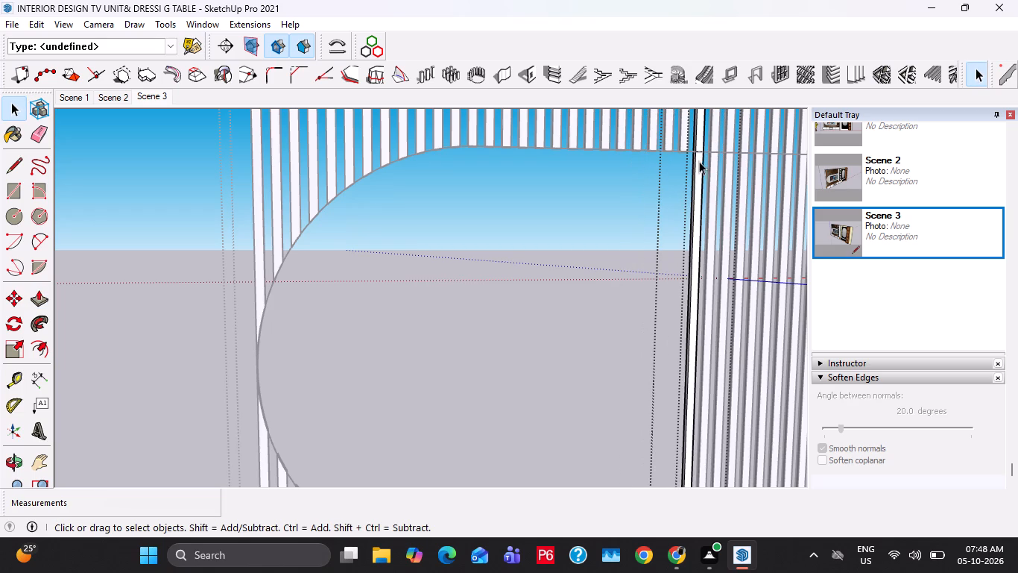
{"action": "key", "text": "p"}
{"action": "double_click", "coordinate": [694, 169]}
{"action": "key", "text": "space"}
{"action": "key", "text": "ctrl+z"}
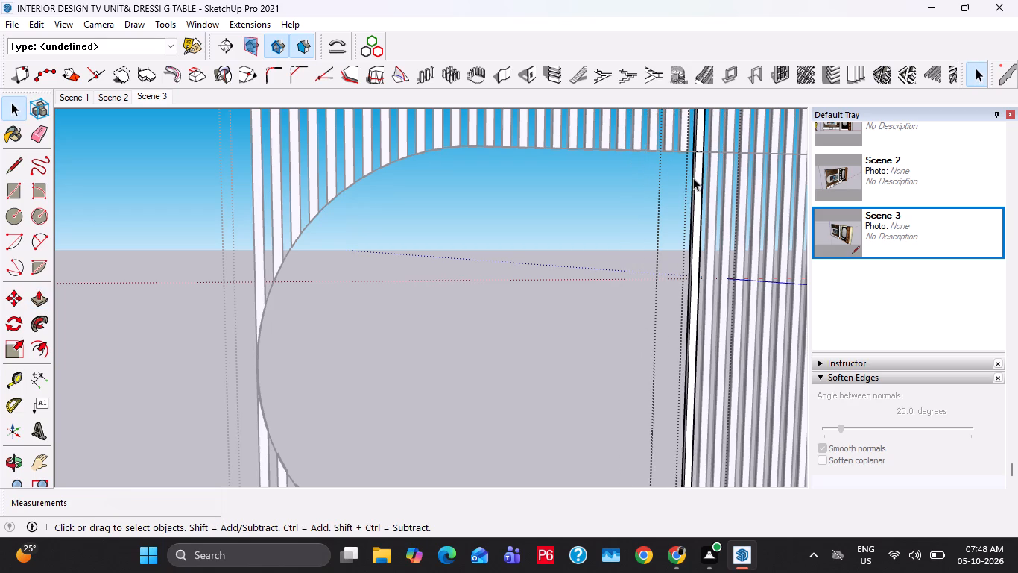
{"action": "key", "text": "p"}
{"action": "double_click", "coordinate": [699, 188]}
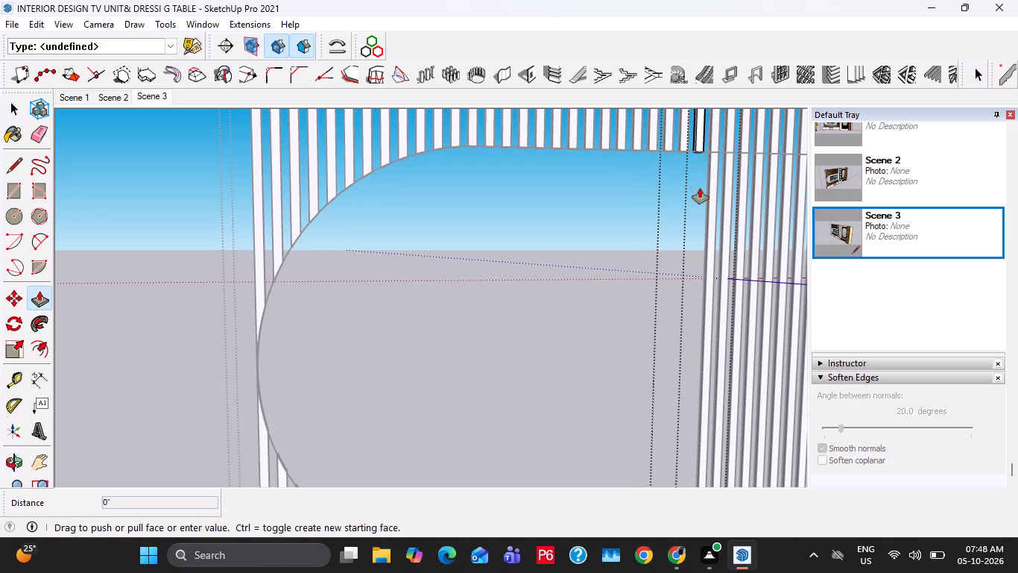
Cut away the parts of the twenty-eighth, twenty-ninth and thirtieth louvres inside the rounded outline with Push/Pull.
{"action": "key", "text": "space"}
{"action": "double_click", "coordinate": [712, 177]}
{"action": "key", "text": "p"}
{"action": "double_click", "coordinate": [716, 188]}
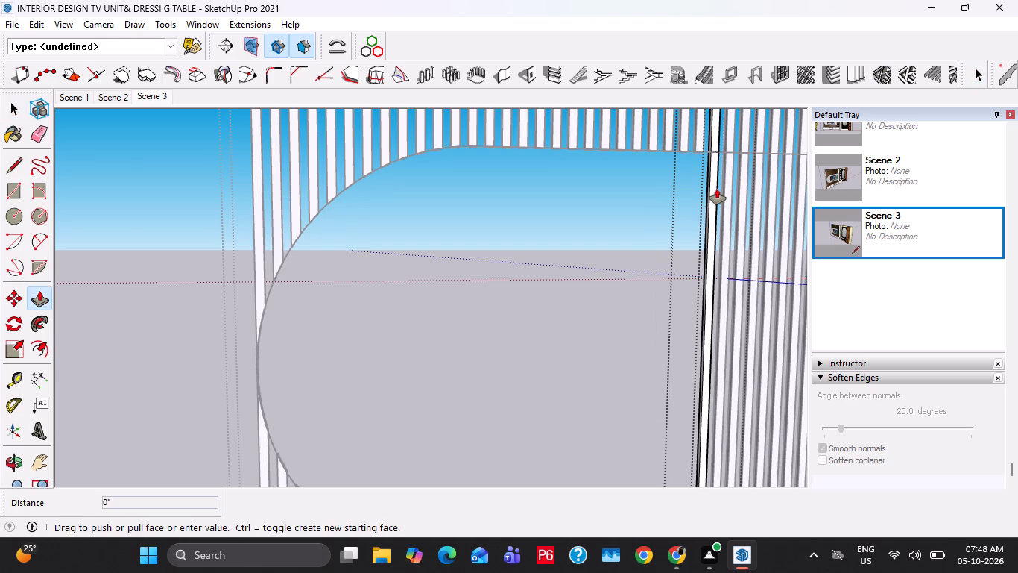
{"action": "key", "text": "space"}
{"action": "double_click", "coordinate": [730, 175]}
{"action": "key", "text": "p"}
{"action": "double_click", "coordinate": [727, 182]}
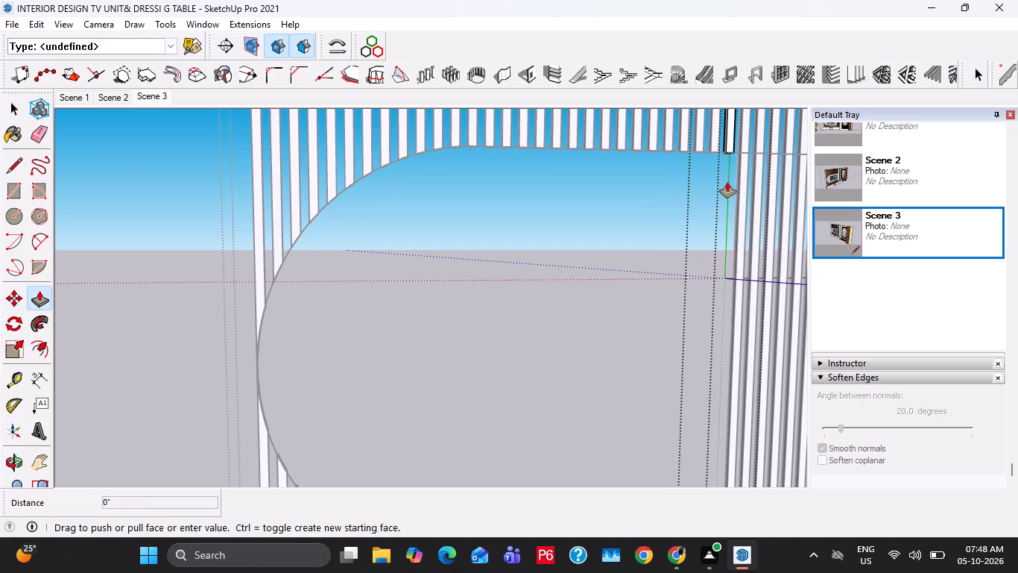
{"action": "key", "text": "space"}
{"action": "double_click", "coordinate": [744, 172]}
{"action": "key", "text": "p"}
{"action": "double_click", "coordinate": [742, 178]}
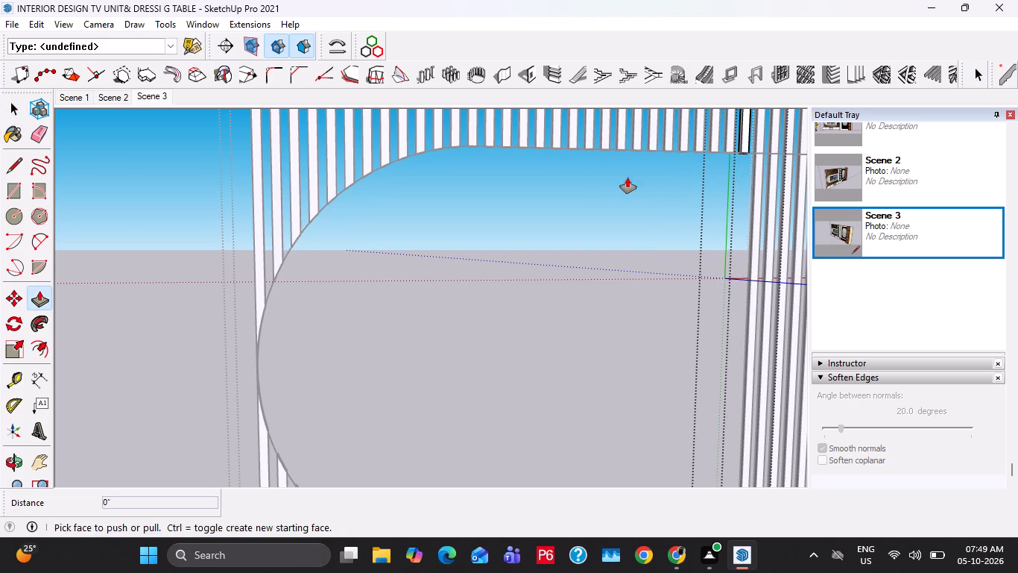
Cut away the parts of the thirty-first, thirty-second and thirty-third louvres inside the rounded outline with Push/Pull.
{"action": "key", "text": "space"}
{"action": "scroll", "coordinate": [566, 186], "scroll_direction": "down", "scroll_amount": 5}
{"action": "scroll", "coordinate": [671, 189], "scroll_direction": "up", "scroll_amount": 3}
{"action": "double_click", "coordinate": [694, 178]}
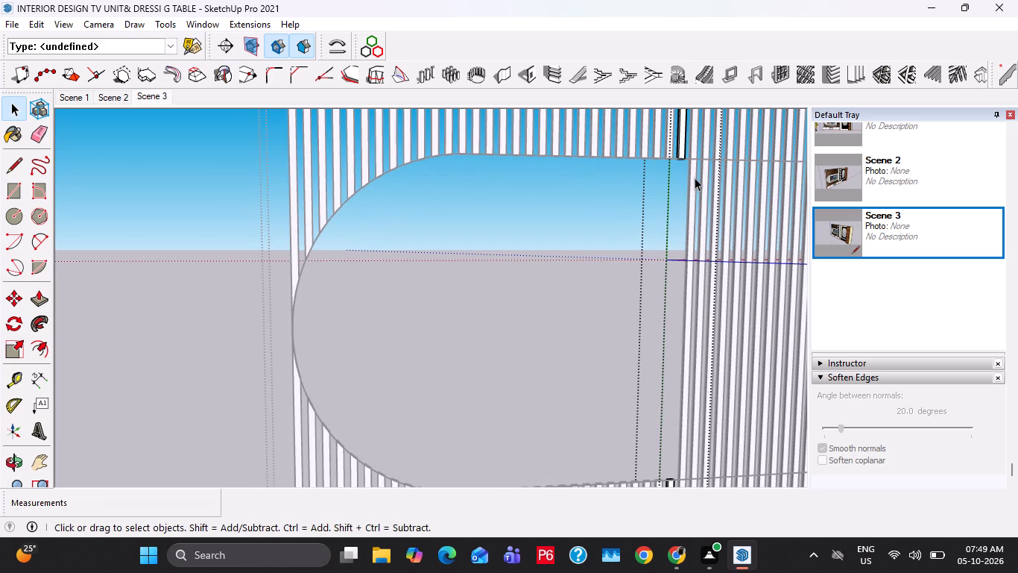
{"action": "key", "text": "p"}
{"action": "double_click", "coordinate": [692, 185]}
{"action": "key", "text": "space"}
{"action": "double_click", "coordinate": [709, 174]}
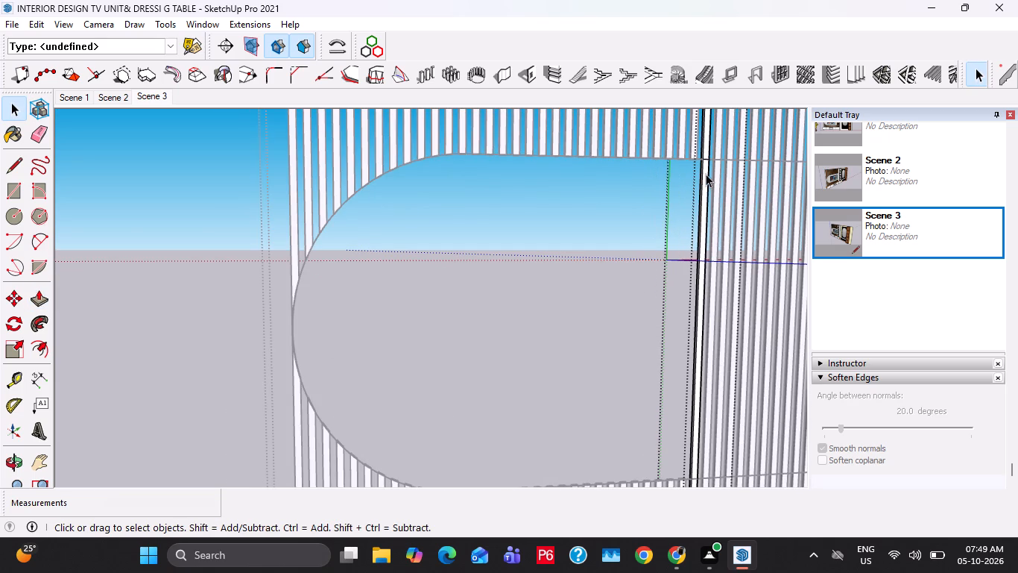
{"action": "key", "text": "p"}
{"action": "double_click", "coordinate": [706, 174]}
{"action": "key", "text": "space"}
{"action": "double_click", "coordinate": [718, 170]}
{"action": "key", "text": "p"}
{"action": "double_click", "coordinate": [718, 172]}
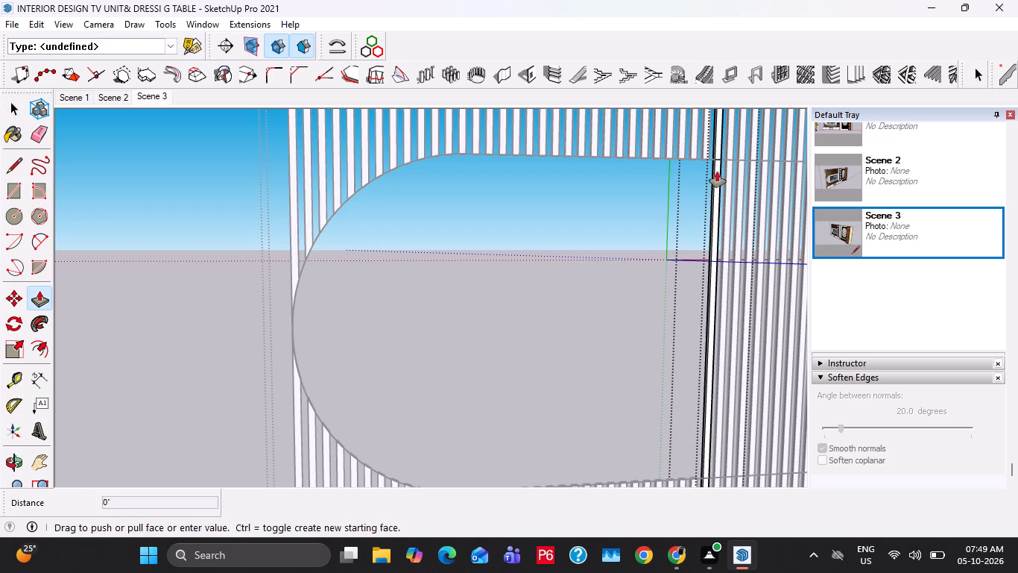
Cut away the parts of the thirty-fourth, thirty-fifth and thirty-sixth louvres inside the outline with Push/Pull.
{"action": "key", "text": "space"}
{"action": "scroll", "coordinate": [597, 190], "scroll_direction": "down", "scroll_amount": 6}
{"action": "double_click", "coordinate": [681, 181]}
{"action": "scroll", "coordinate": [682, 184], "scroll_direction": "up", "scroll_amount": 5}
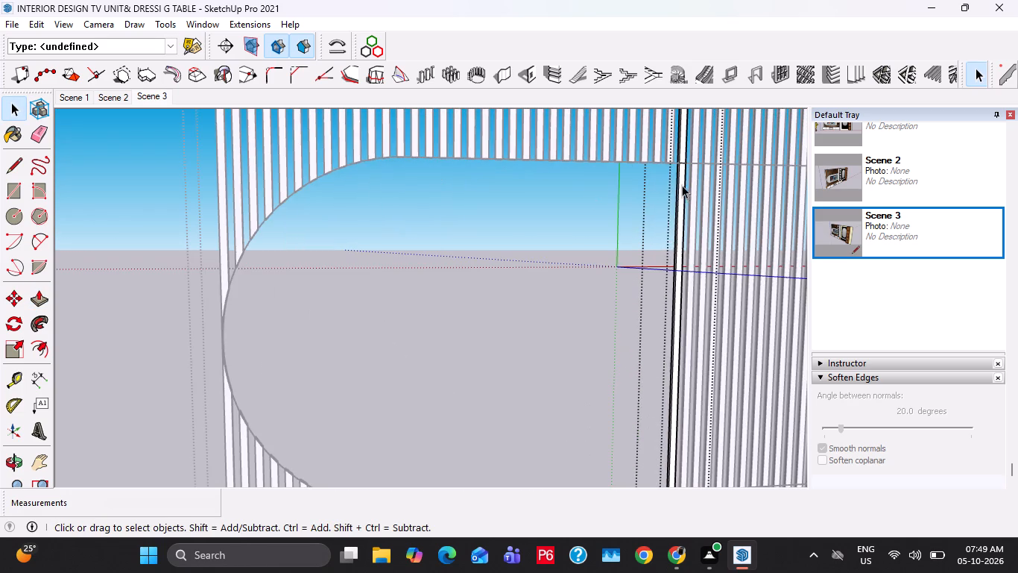
{"action": "key", "text": "p"}
{"action": "double_click", "coordinate": [681, 187]}
{"action": "key", "text": "space"}
{"action": "double_click", "coordinate": [694, 180]}
{"action": "key", "text": "p"}
{"action": "double_click", "coordinate": [694, 180]}
{"action": "key", "text": "space"}
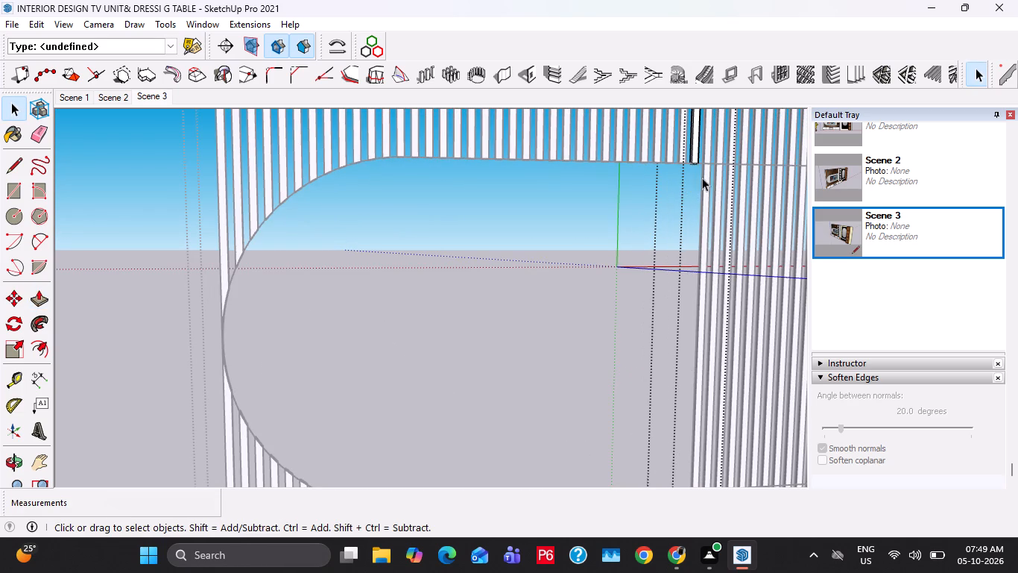
{"action": "double_click", "coordinate": [706, 175]}
{"action": "key", "text": "p"}
{"action": "double_click", "coordinate": [706, 175]}
Cut away the parts of the thirty-seventh and thirty-eighth louvres inside the outline with Push/Pull.
{"action": "key", "text": "space"}
{"action": "scroll", "coordinate": [671, 183], "scroll_direction": "down", "scroll_amount": 4}
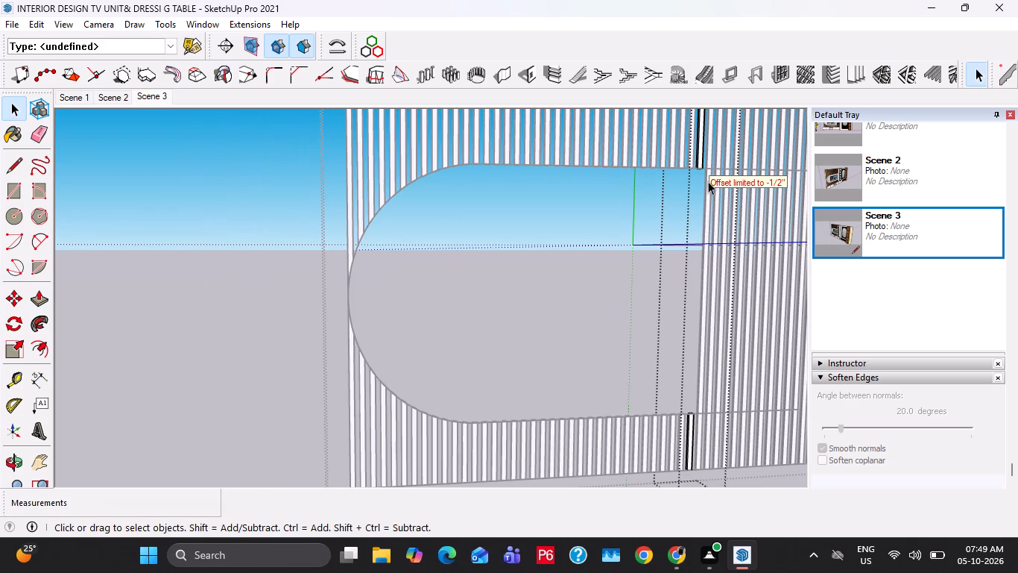
{"action": "double_click", "coordinate": [708, 181]}
{"action": "key", "text": "p"}
{"action": "double_click", "coordinate": [709, 186]}
{"action": "key", "text": "space"}
{"action": "middle_click_drag", "start_coordinate": [753, 272], "coordinate": [590, 274]}
{"action": "scroll", "coordinate": [562, 258], "scroll_direction": "up", "scroll_amount": 6}
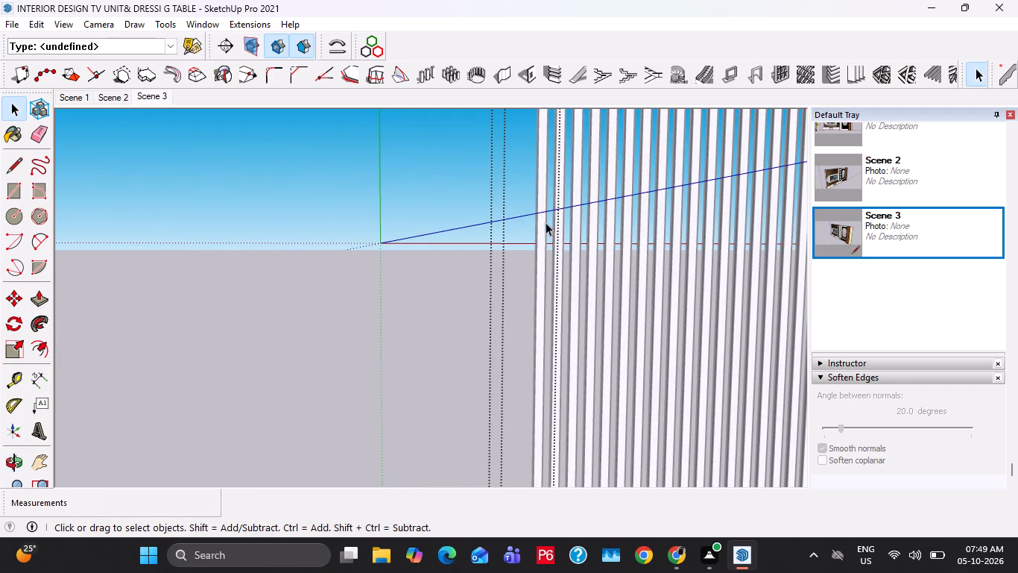
{"action": "double_click", "coordinate": [546, 222]}
{"action": "key", "text": "p"}
{"action": "double_click", "coordinate": [543, 224]}
Cut away the parts of the thirty-ninth and fortieth louvres inside the outline with Push/Pull.
{"action": "key", "text": "space"}
{"action": "double_click", "coordinate": [557, 219]}
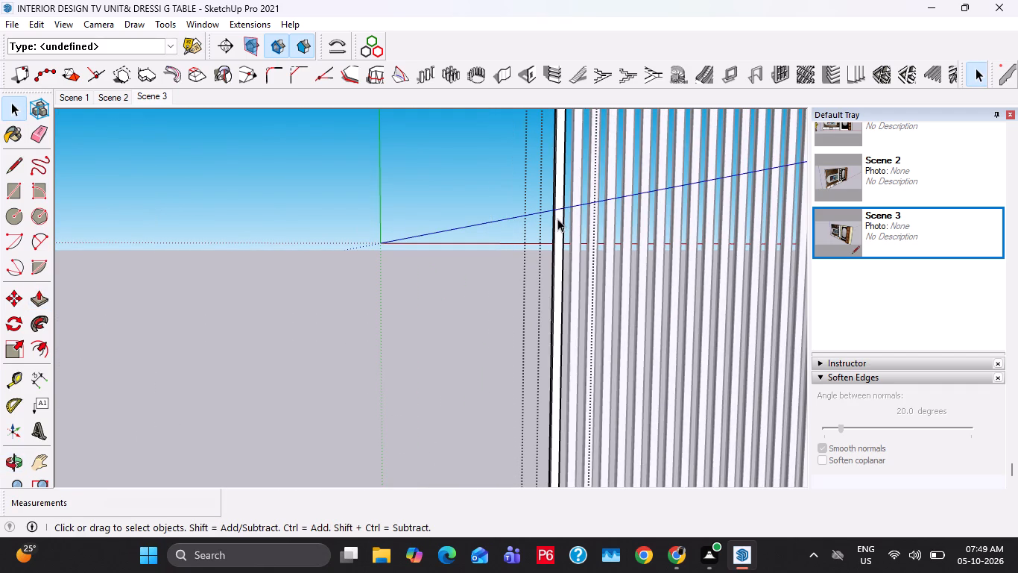
{"action": "key", "text": "p"}
{"action": "double_click", "coordinate": [557, 219]}
{"action": "key", "text": "space"}
{"action": "double_click", "coordinate": [581, 216]}
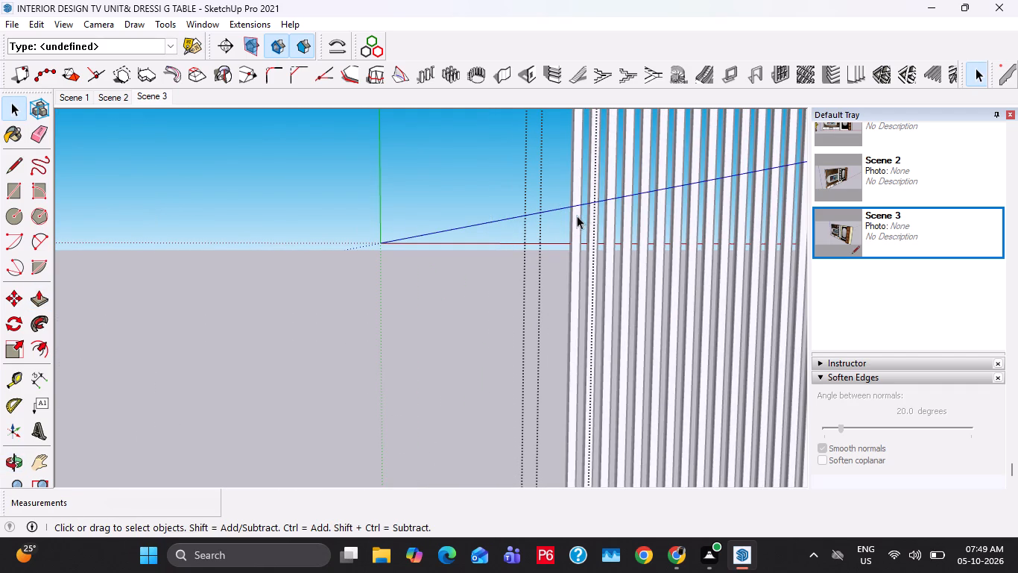
{"action": "double_click", "coordinate": [577, 216]}
{"action": "key", "text": "p"}
{"action": "double_click", "coordinate": [577, 216]}
Cut away the parts of the forty-first and forty-second louvres inside the outline with Push/Pull.
{"action": "key", "text": "space"}
{"action": "double_click", "coordinate": [592, 216]}
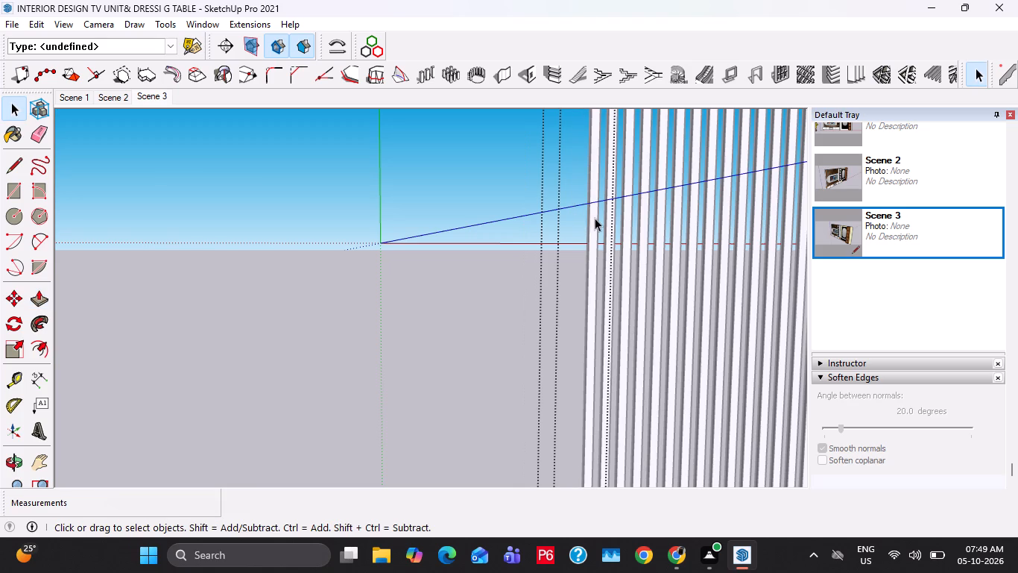
{"action": "left_click", "coordinate": [595, 219]}
{"action": "key", "text": "p"}
{"action": "left_click", "coordinate": [595, 220]}
{"action": "key", "text": "p"}
{"action": "key", "text": "space"}
{"action": "double_click", "coordinate": [592, 224]}
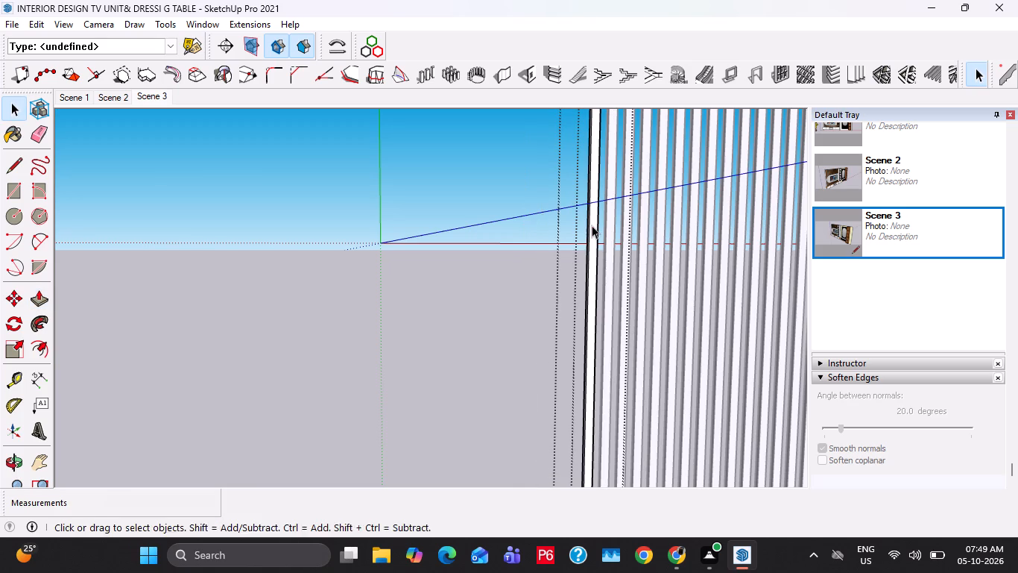
{"action": "key", "text": "p"}
{"action": "double_click", "coordinate": [592, 225]}
{"action": "key", "text": "space"}
{"action": "triple_click", "coordinate": [609, 218]}
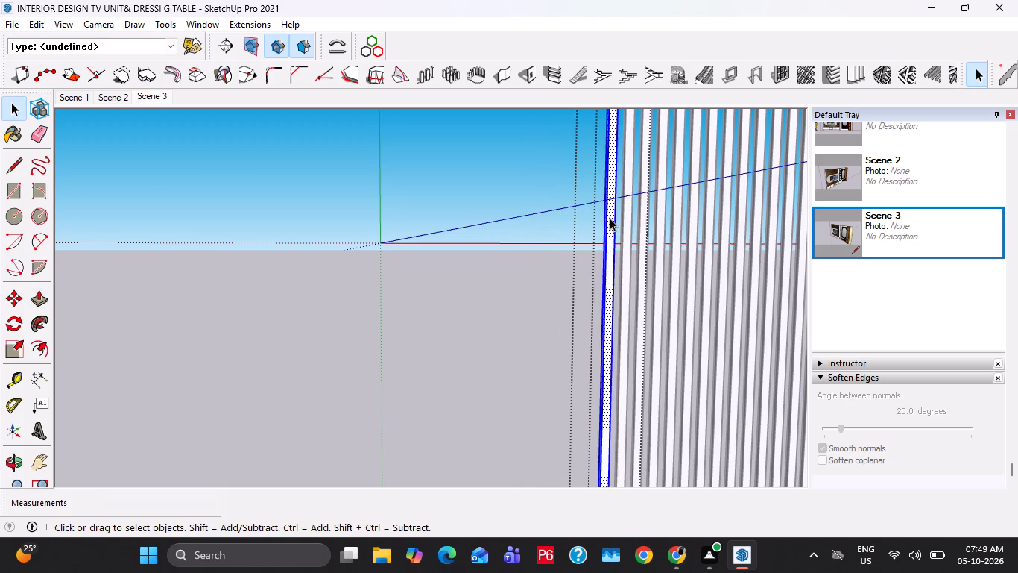
{"action": "key", "text": "p"}
{"action": "double_click", "coordinate": [610, 218]}
Cut away the parts of the forty-third and forty-fourth louvres inside the outline with Push/Pull.
{"action": "key", "text": "space"}
{"action": "scroll", "coordinate": [607, 243], "scroll_direction": "down", "scroll_amount": 7}
{"action": "key", "text": "space"}
{"action": "double_click", "coordinate": [614, 239]}
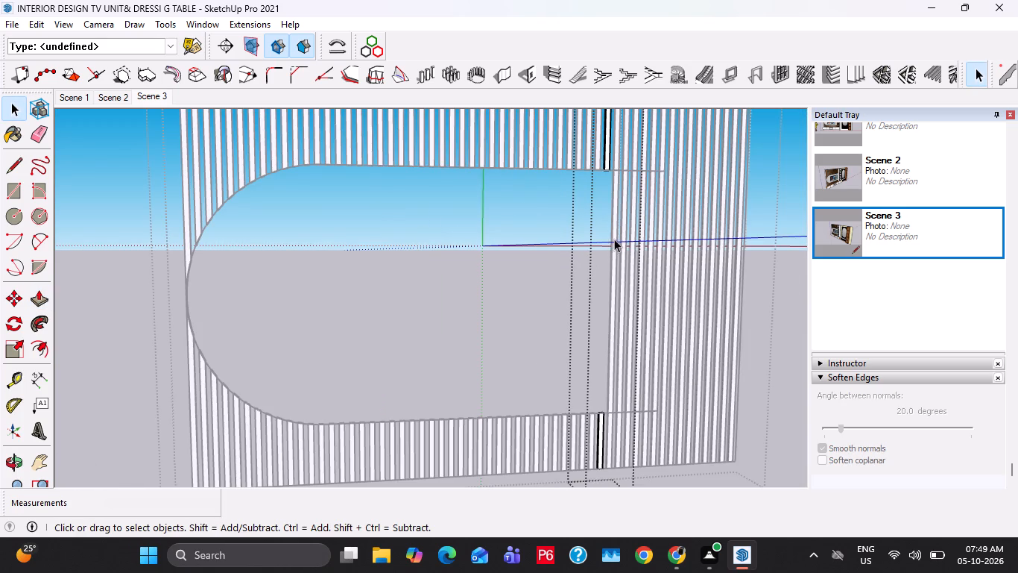
{"action": "scroll", "coordinate": [616, 239], "scroll_direction": "up", "scroll_amount": 3}
{"action": "key", "text": "p"}
{"action": "double_click", "coordinate": [616, 239]}
{"action": "key", "text": "space"}
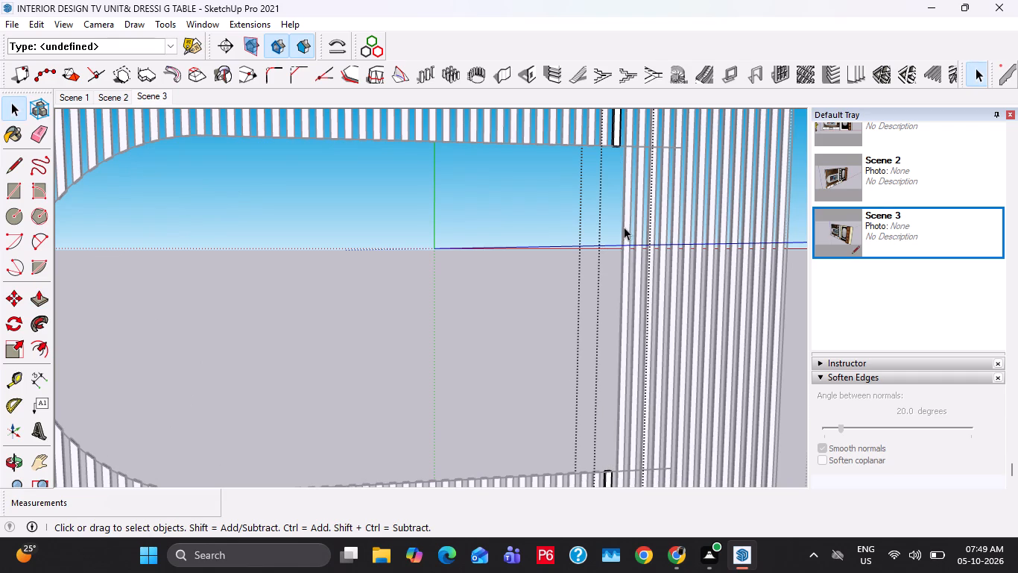
{"action": "double_click", "coordinate": [625, 220]}
{"action": "key", "text": "p"}
{"action": "double_click", "coordinate": [625, 226]}
Cut away the forty-fifth louvre's part inside the outline, undoing the first push and repeating it from a closer view.
{"action": "key", "text": "space"}
{"action": "double_click", "coordinate": [641, 210]}
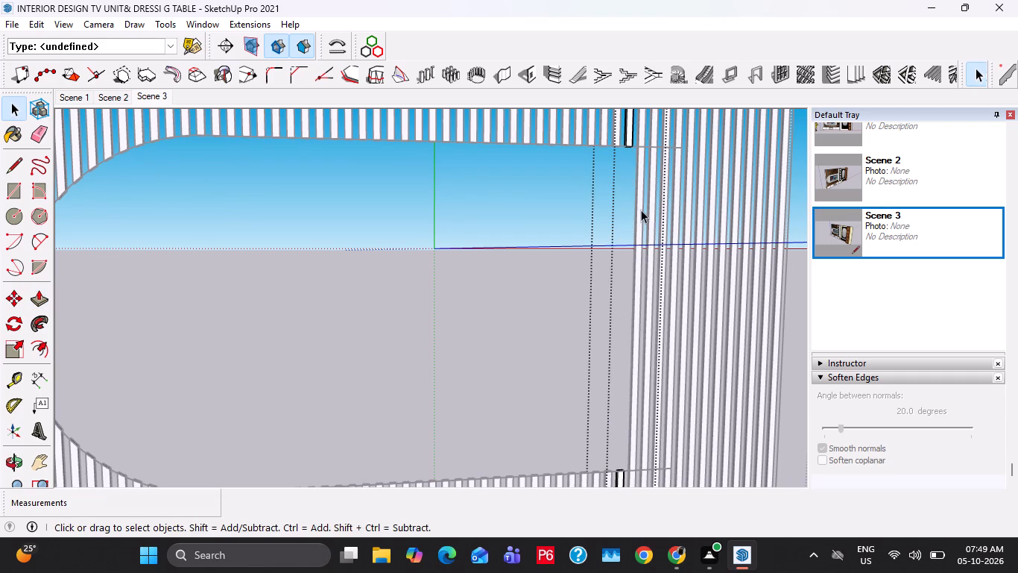
{"action": "key", "text": "p"}
{"action": "double_click", "coordinate": [637, 212]}
{"action": "key", "text": "space"}
{"action": "key", "text": "ctrl+z"}
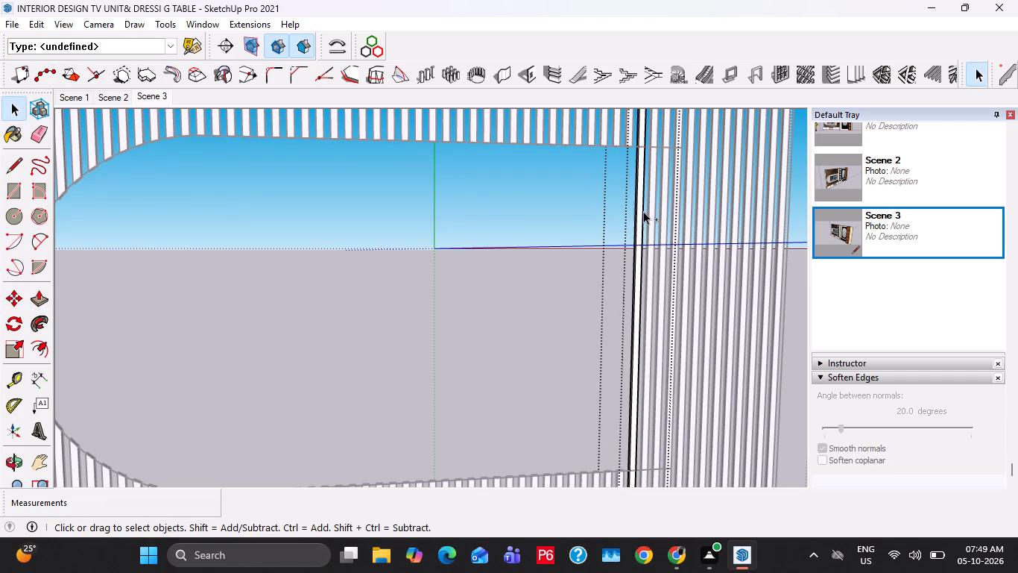
{"action": "scroll", "coordinate": [635, 216], "scroll_direction": "up", "scroll_amount": 3}
{"action": "key", "text": "p"}
{"action": "double_click", "coordinate": [642, 216]}
Cut away the parts of the forty-sixth and forty-seventh louvres inside the outline with Push/Pull.
{"action": "key", "text": "p"}
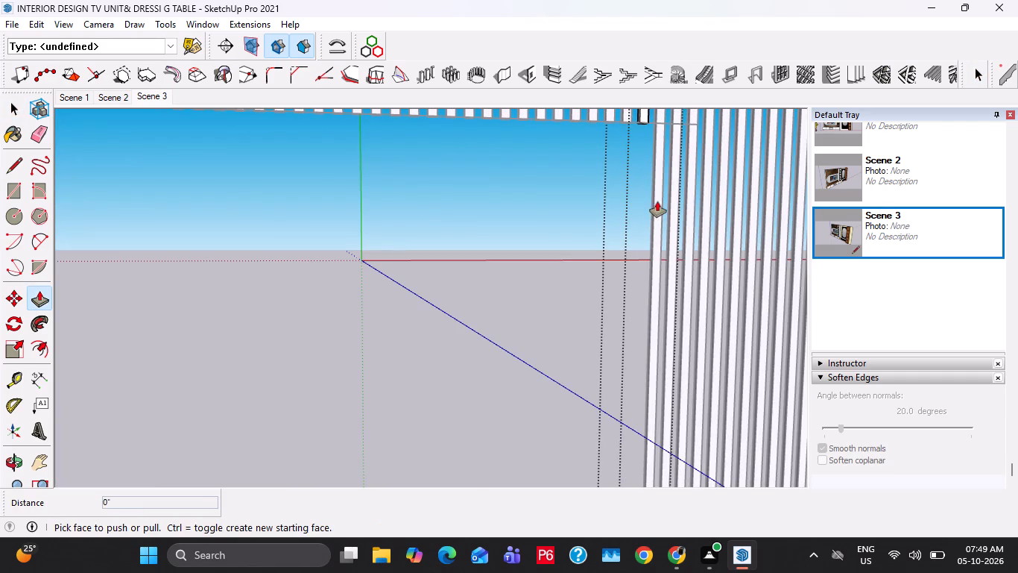
{"action": "key", "text": "space"}
{"action": "double_click", "coordinate": [658, 201]}
{"action": "key", "text": "p"}
{"action": "double_click", "coordinate": [659, 201]}
{"action": "key", "text": "space"}
{"action": "double_click", "coordinate": [676, 193]}
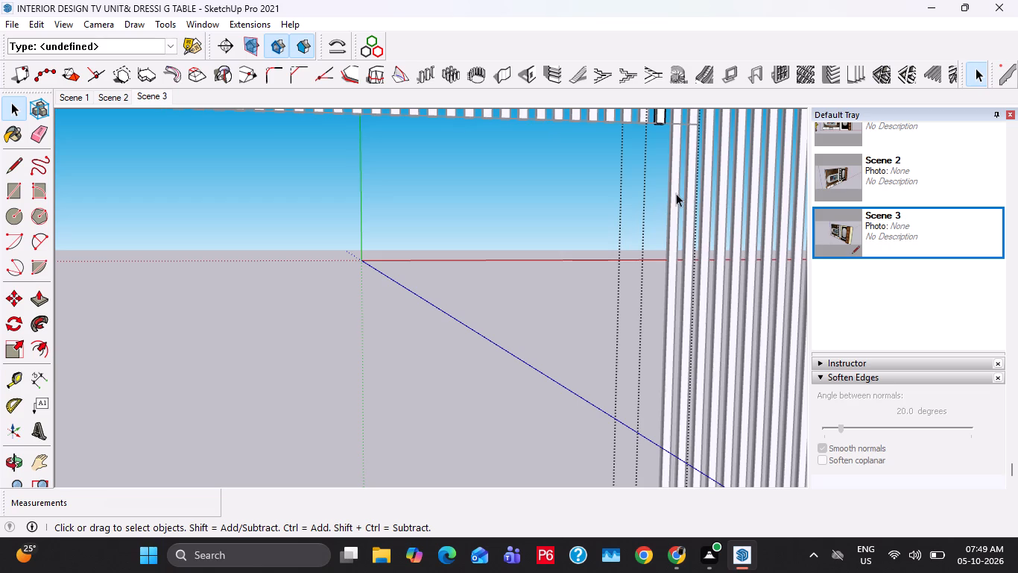
{"action": "key", "text": "p"}
{"action": "double_click", "coordinate": [676, 193]}
Cut away the forty-eighth louvre's part inside the straight end of the outline with Push/Pull.
{"action": "key", "text": "space"}
{"action": "double_click", "coordinate": [692, 192]}
{"action": "type", "text": "P"}
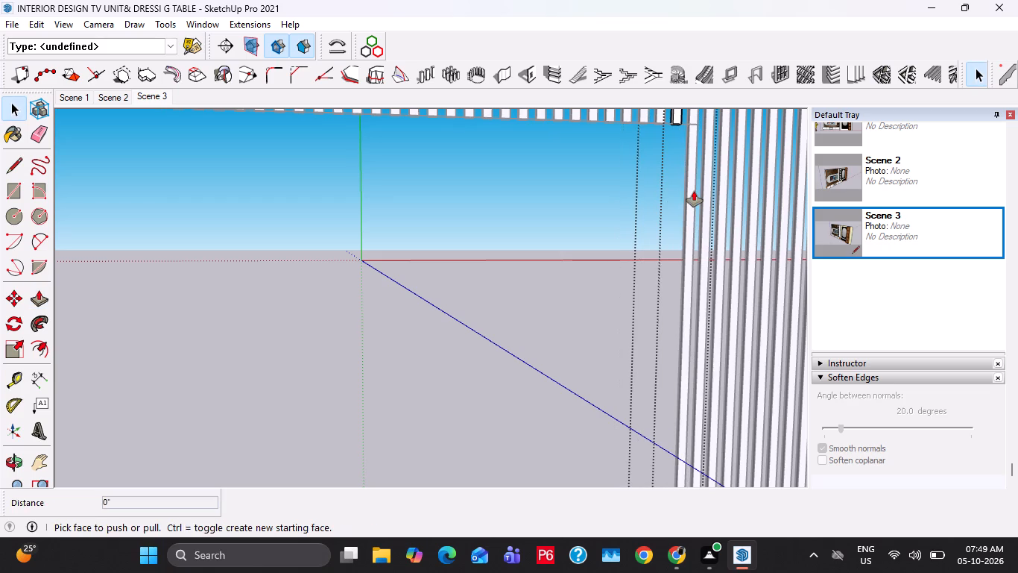
{"action": "key", "text": "space"}
{"action": "double_click", "coordinate": [694, 191]}
{"action": "key", "text": "p"}
{"action": "double_click", "coordinate": [689, 192]}
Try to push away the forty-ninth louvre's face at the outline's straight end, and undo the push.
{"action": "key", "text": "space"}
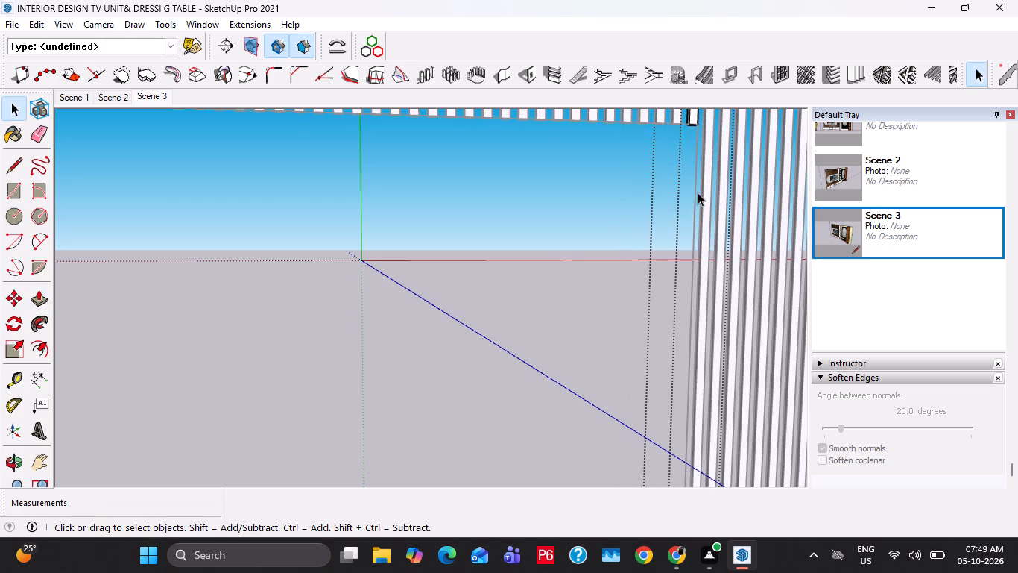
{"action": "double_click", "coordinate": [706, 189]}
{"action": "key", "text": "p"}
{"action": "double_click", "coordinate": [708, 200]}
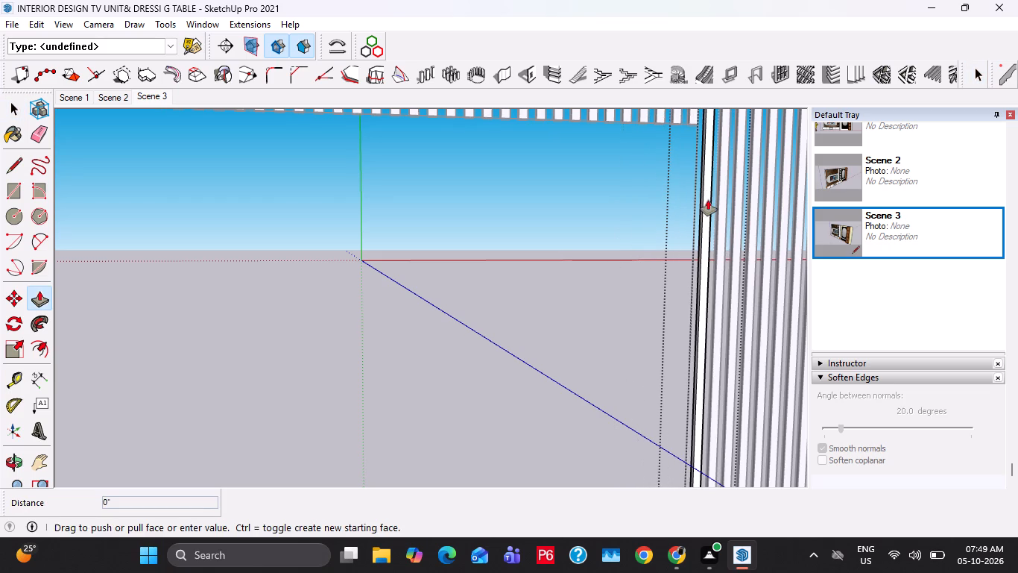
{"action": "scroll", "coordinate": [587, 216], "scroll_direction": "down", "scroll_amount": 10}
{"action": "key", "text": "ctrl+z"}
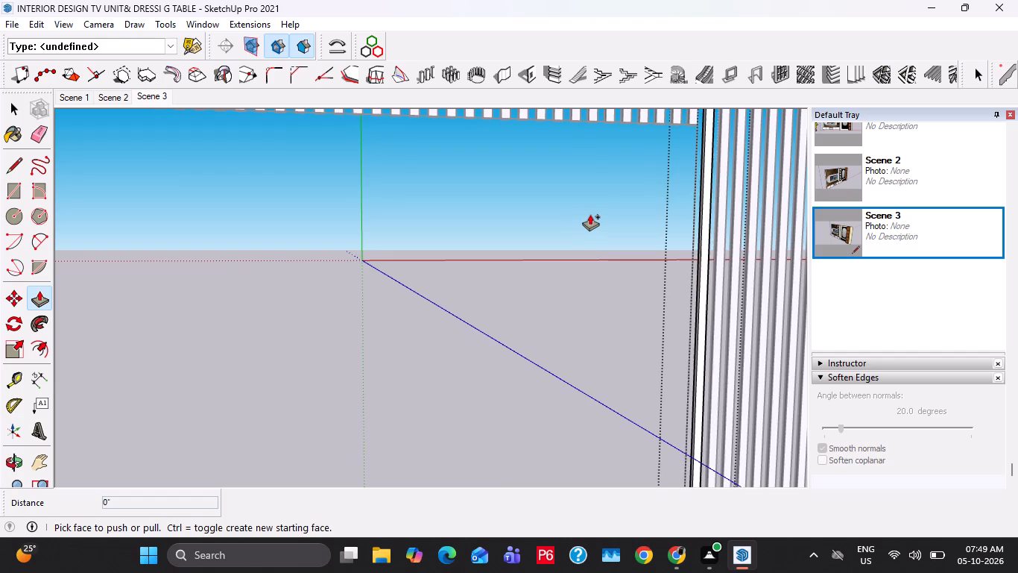
Move the whole cut louvre panel by its top outer corner about 14' 11" onto the matching corner of the TV unit's back wall.
{"action": "scroll", "coordinate": [592, 214], "scroll_direction": "down", "scroll_amount": 14}
{"action": "key", "text": "space"}
{"action": "key", "text": "Escape"}
{"action": "key", "text": "Escape"}
{"action": "key", "text": "Escape"}
{"action": "left_click", "coordinate": [517, 356]}
{"action": "middle_click_drag", "start_coordinate": [401, 309], "coordinate": [430, 346]}
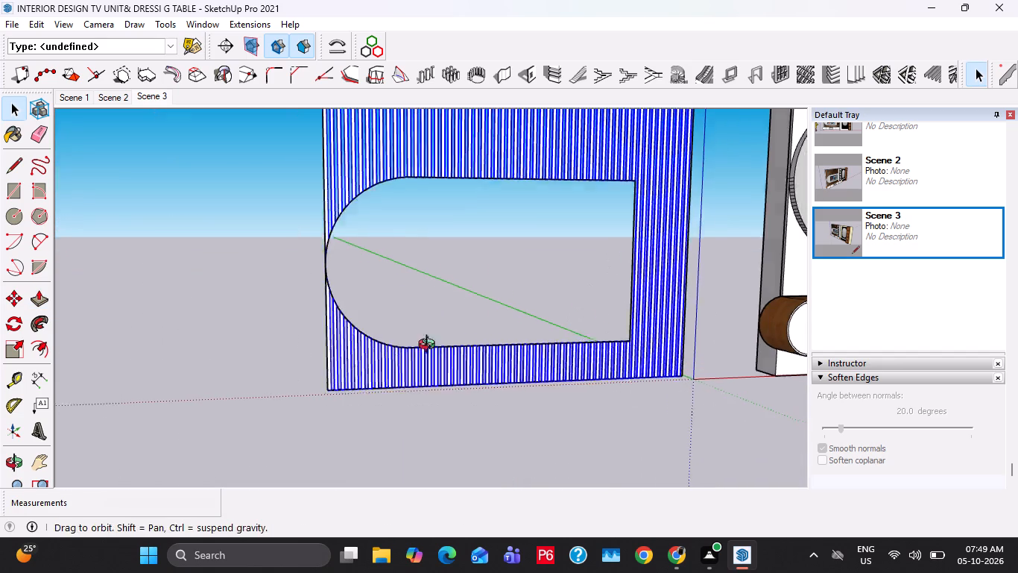
{"action": "middle_click_drag", "start_coordinate": [430, 346], "coordinate": [461, 399]}
{"action": "scroll", "coordinate": [419, 137], "scroll_direction": "up", "scroll_amount": 1}
{"action": "middle_click_drag", "start_coordinate": [427, 137], "coordinate": [506, 304]}
{"action": "scroll", "coordinate": [385, 223], "scroll_direction": "up", "scroll_amount": 7}
{"action": "middle_click_drag", "start_coordinate": [382, 303], "coordinate": [392, 336]}
{"action": "scroll", "coordinate": [392, 336], "scroll_direction": "up", "scroll_amount": 1}
{"action": "key", "text": "m"}
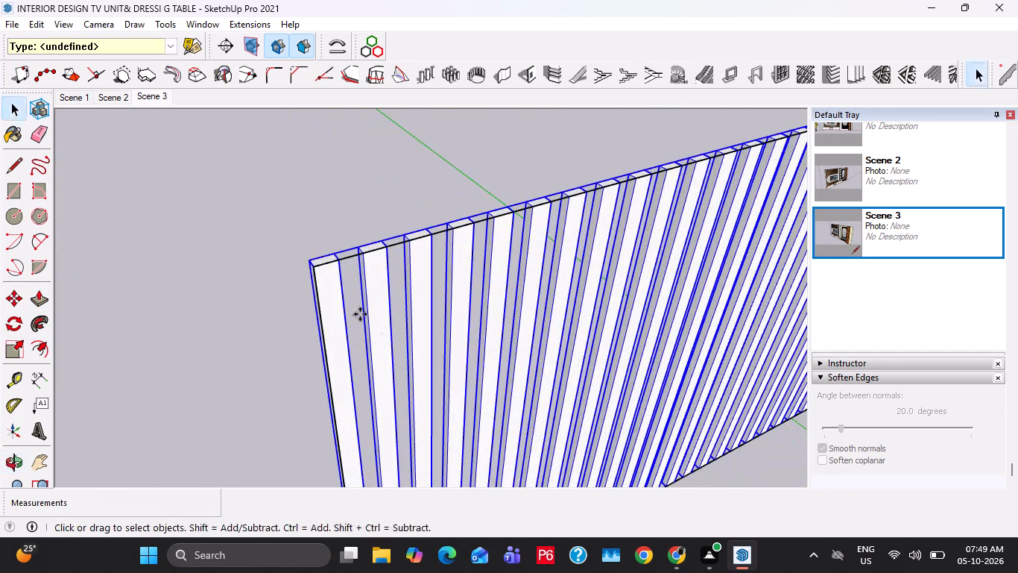
{"action": "left_click", "coordinate": [312, 258]}
{"action": "scroll", "coordinate": [589, 190], "scroll_direction": "down", "scroll_amount": 13}
{"action": "middle_click_drag", "start_coordinate": [704, 151], "coordinate": [351, 273], "text": "shift"}
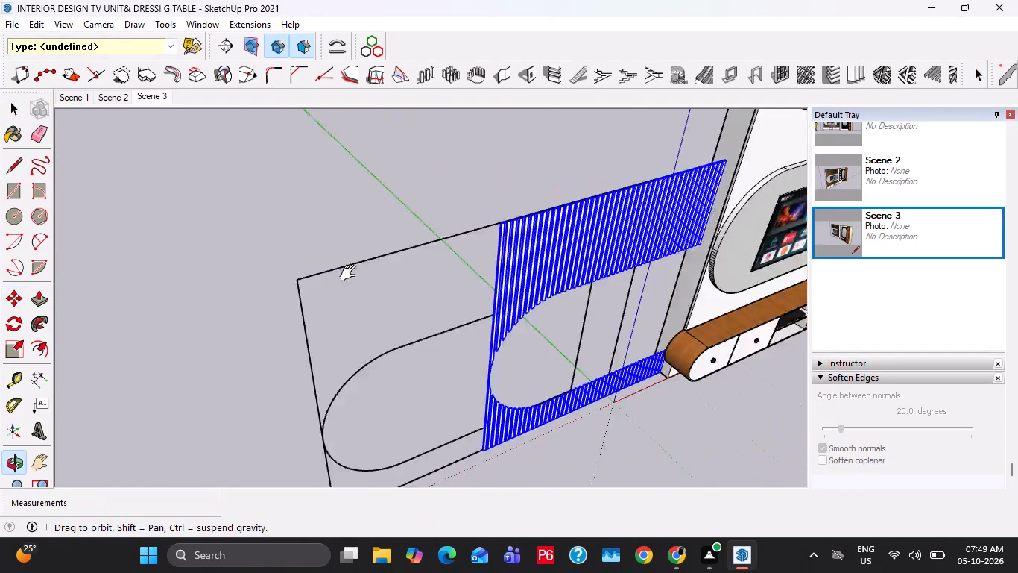
{"action": "middle_click_drag", "start_coordinate": [351, 273], "coordinate": [276, 308], "text": "shift"}
{"action": "middle_click_drag", "start_coordinate": [587, 179], "coordinate": [575, 216], "text": "shift"}
{"action": "scroll", "coordinate": [563, 195], "scroll_direction": "up", "scroll_amount": 14}
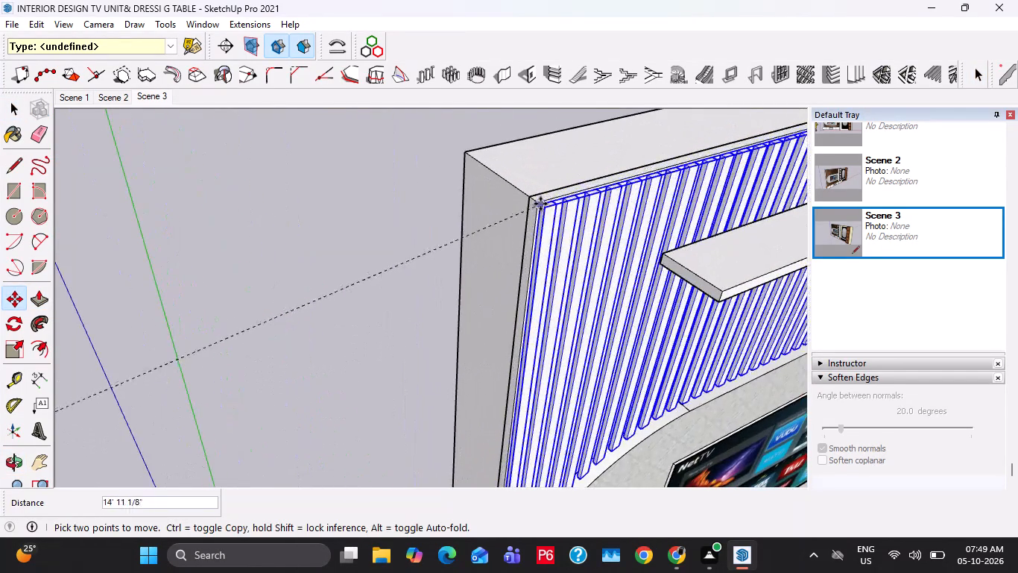
{"action": "left_click", "coordinate": [541, 206]}
{"action": "key", "text": "space"}
{"action": "scroll", "coordinate": [409, 178], "scroll_direction": "down", "scroll_amount": 14}
{"action": "key", "text": "space"}
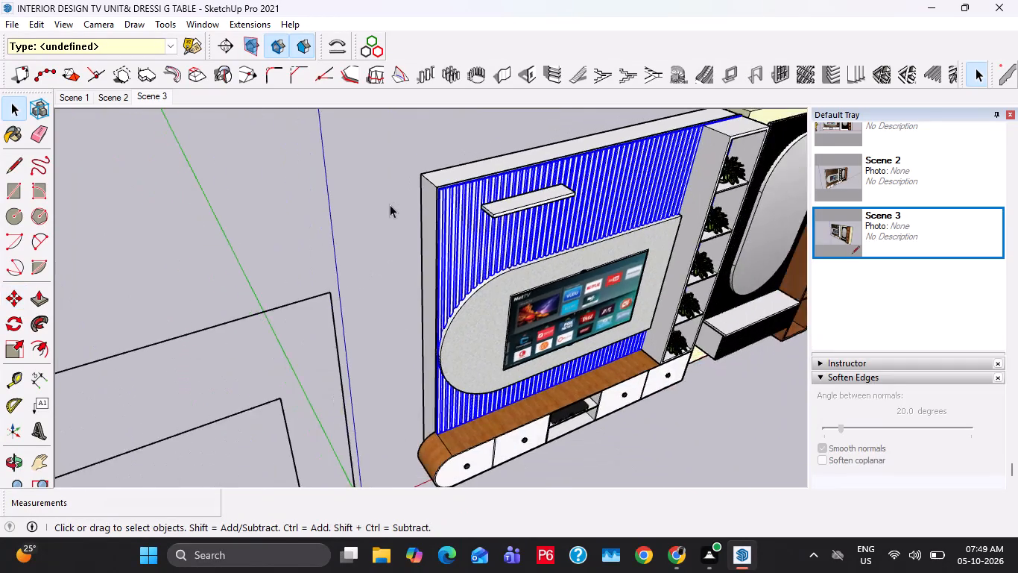
Delete the leftover flat wall and TV-panel outline standing beside the TV unit.
{"action": "middle_click_drag", "start_coordinate": [388, 213], "coordinate": [285, 146]}
{"action": "triple_click", "coordinate": [272, 224]}
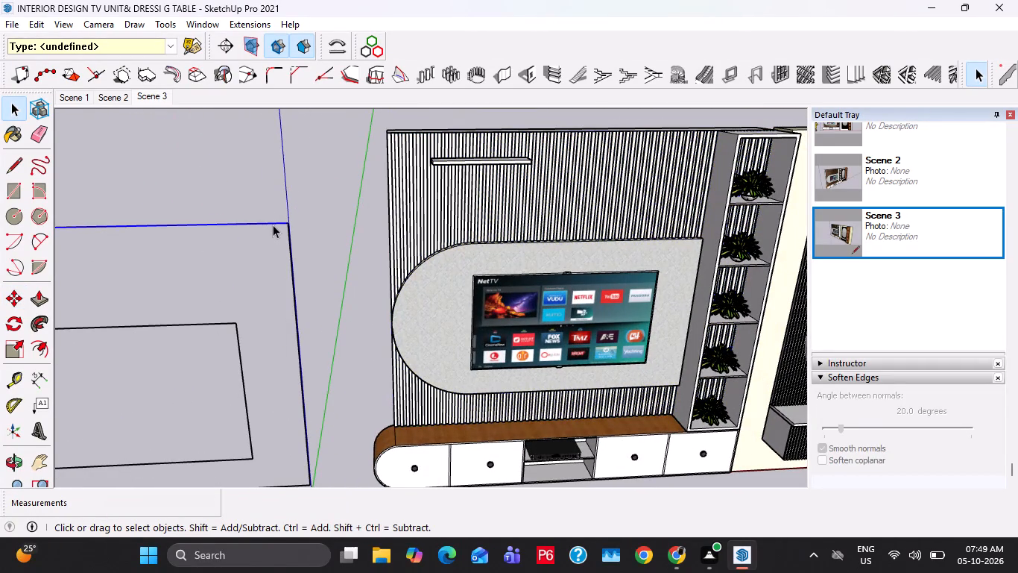
{"action": "left_click", "coordinate": [273, 225]}
{"action": "scroll", "coordinate": [278, 223], "scroll_direction": "down", "scroll_amount": 6}
{"action": "key", "text": "Delete"}
{"action": "left_click", "coordinate": [265, 131]}
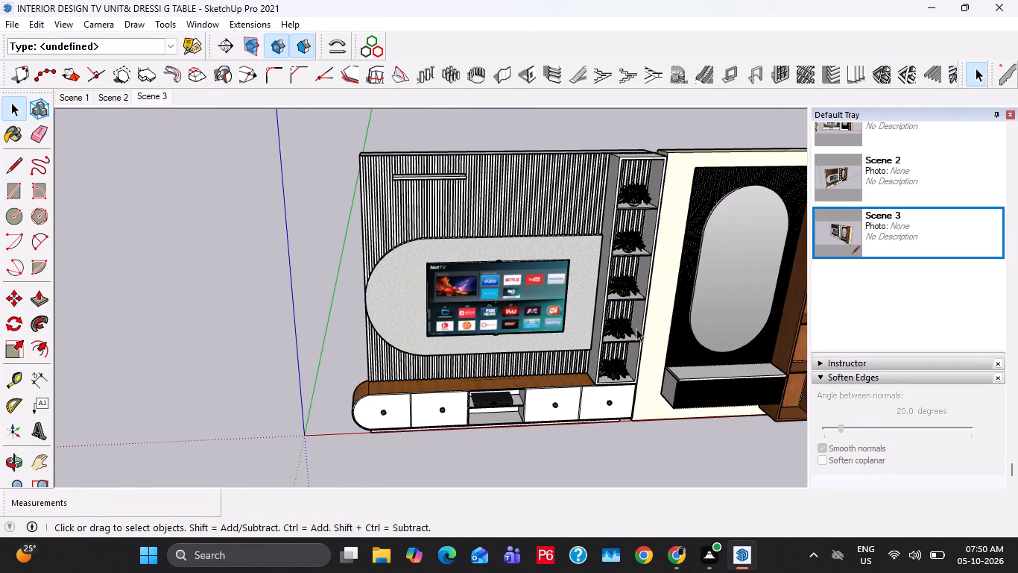
Sample the Wood Bamboo material from the TV cabinet's top and paint the TV unit's louvres, small wall shelf, cabinets and side shelving with it.
{"action": "scroll", "coordinate": [964, 159], "scroll_direction": "up", "scroll_amount": 5}
{"action": "scroll", "coordinate": [978, 223], "scroll_direction": "up", "scroll_amount": 2}
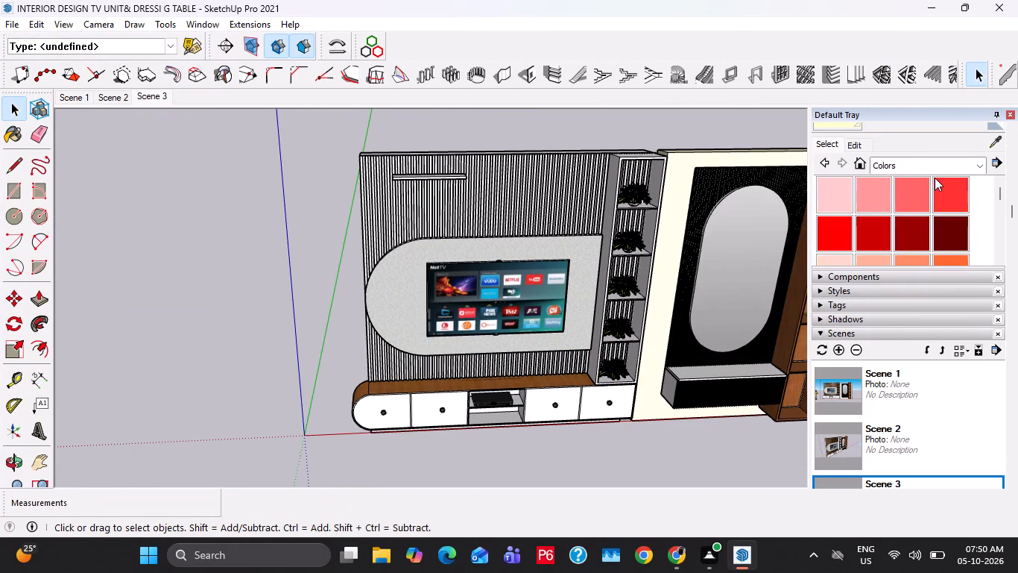
{"action": "scroll", "coordinate": [935, 178], "scroll_direction": "up", "scroll_amount": 2}
{"action": "left_click", "coordinate": [989, 216]}
{"action": "scroll", "coordinate": [536, 322], "scroll_direction": "up", "scroll_amount": 4}
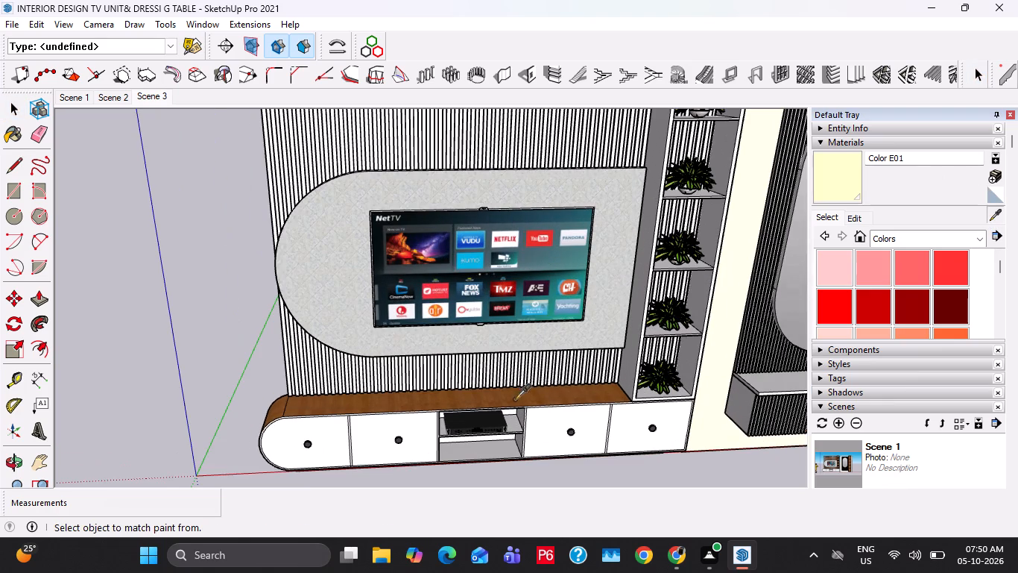
{"action": "left_click", "coordinate": [515, 399]}
{"action": "middle_click_drag", "start_coordinate": [489, 242], "coordinate": [500, 331], "text": "shift"}
{"action": "scroll", "coordinate": [478, 216], "scroll_direction": "up", "scroll_amount": 8}
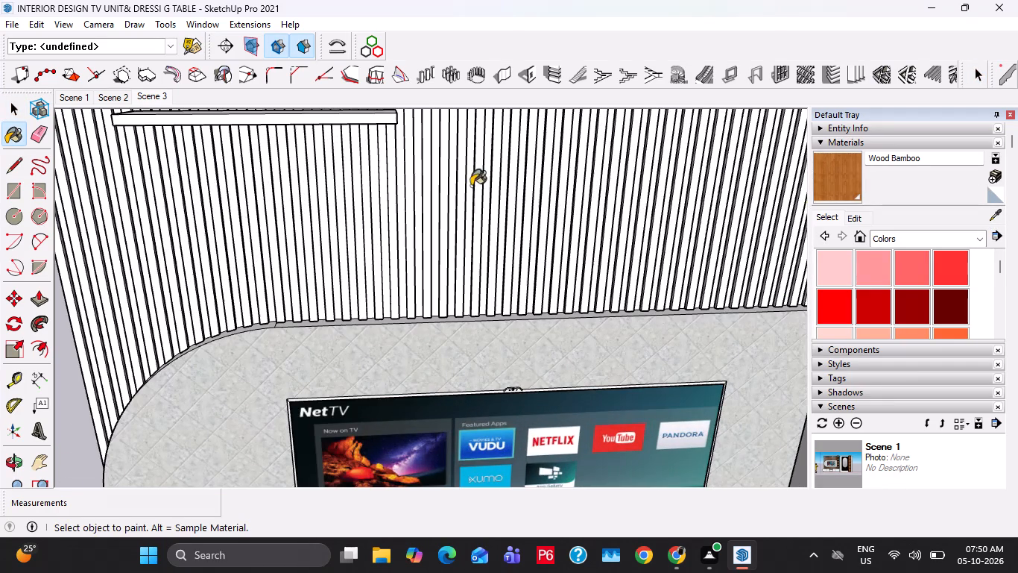
{"action": "left_click", "coordinate": [471, 186]}
{"action": "middle_click_drag", "start_coordinate": [452, 193], "coordinate": [475, 242]}
{"action": "left_click", "coordinate": [377, 140]}
{"action": "key", "text": "space"}
{"action": "scroll", "coordinate": [419, 176], "scroll_direction": "down", "scroll_amount": 7}
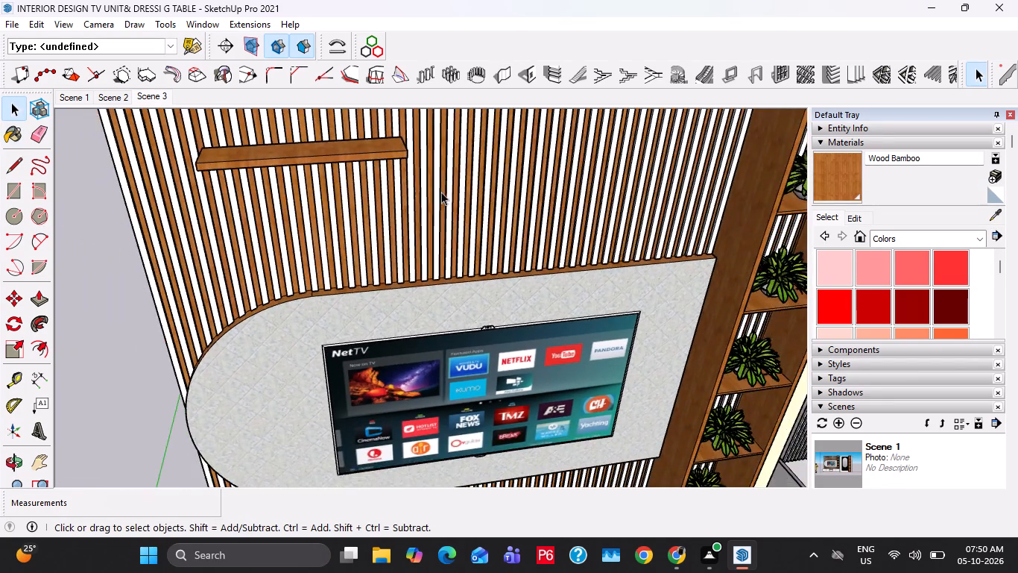
{"action": "scroll", "coordinate": [441, 192], "scroll_direction": "down", "scroll_amount": 5}
{"action": "key", "text": "Escape"}
{"action": "key", "text": "space"}
{"action": "left_click", "coordinate": [139, 345]}
{"action": "middle_click_drag", "start_coordinate": [520, 310], "coordinate": [492, 212]}
{"action": "scroll", "coordinate": [481, 187], "scroll_direction": "down", "scroll_amount": 5}
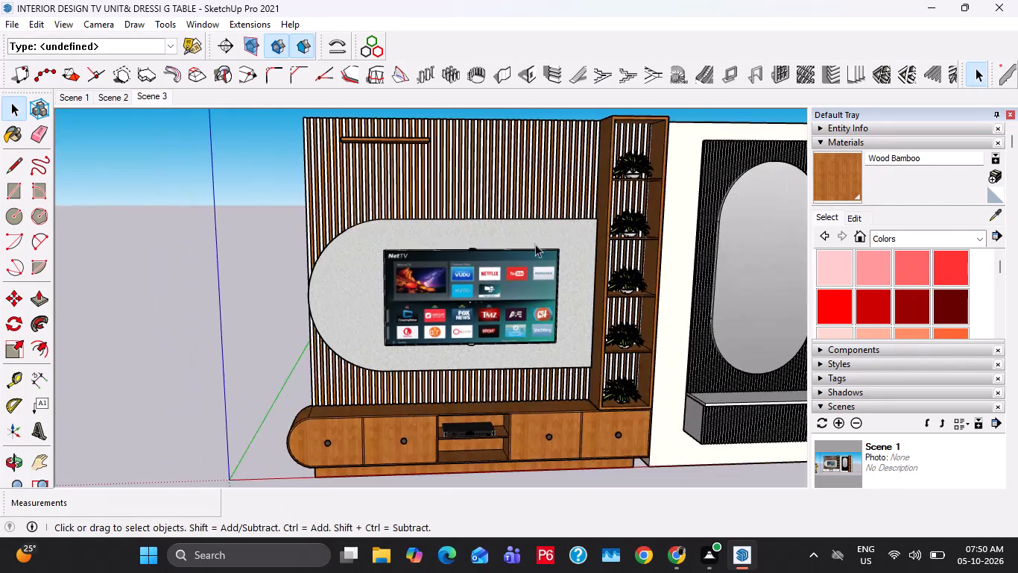
{"action": "middle_click_drag", "start_coordinate": [535, 244], "coordinate": [496, 224]}
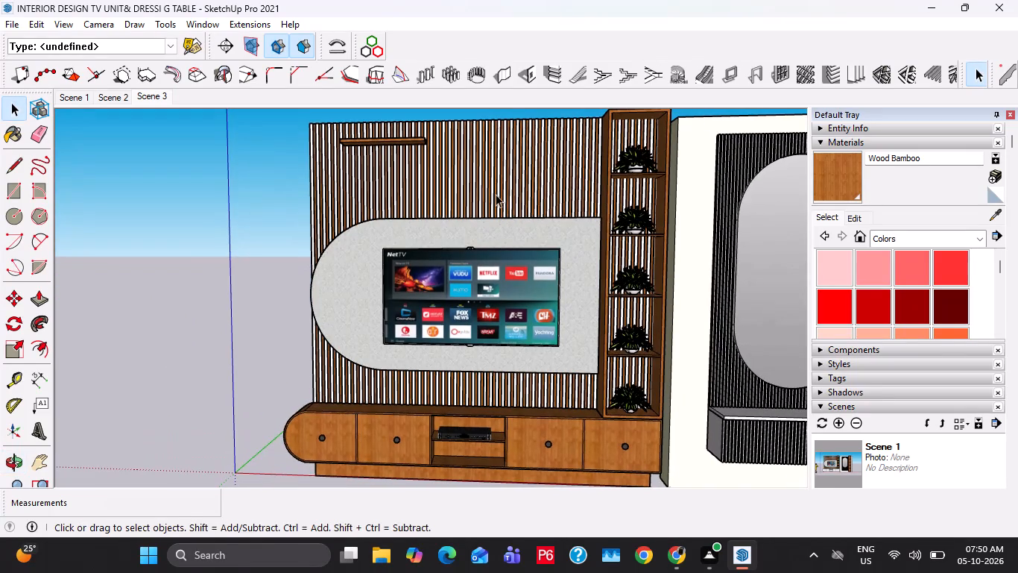
Save the model.
{"action": "key", "text": "ctrl+s"}
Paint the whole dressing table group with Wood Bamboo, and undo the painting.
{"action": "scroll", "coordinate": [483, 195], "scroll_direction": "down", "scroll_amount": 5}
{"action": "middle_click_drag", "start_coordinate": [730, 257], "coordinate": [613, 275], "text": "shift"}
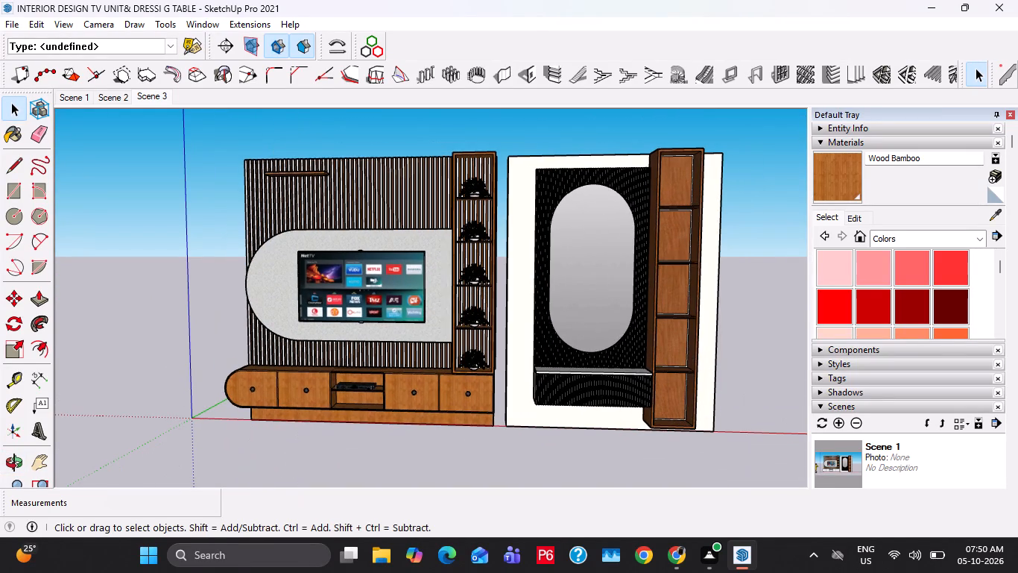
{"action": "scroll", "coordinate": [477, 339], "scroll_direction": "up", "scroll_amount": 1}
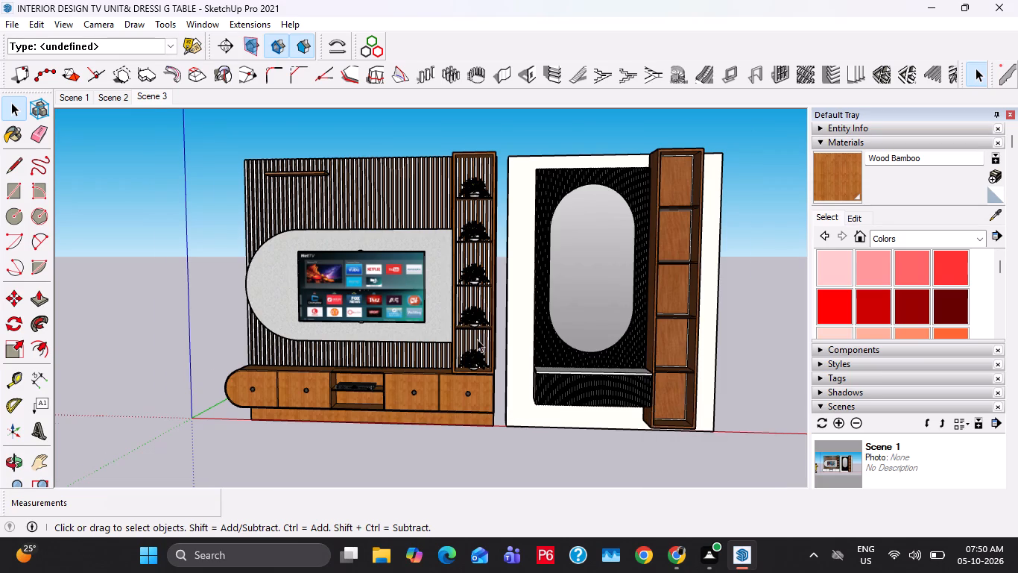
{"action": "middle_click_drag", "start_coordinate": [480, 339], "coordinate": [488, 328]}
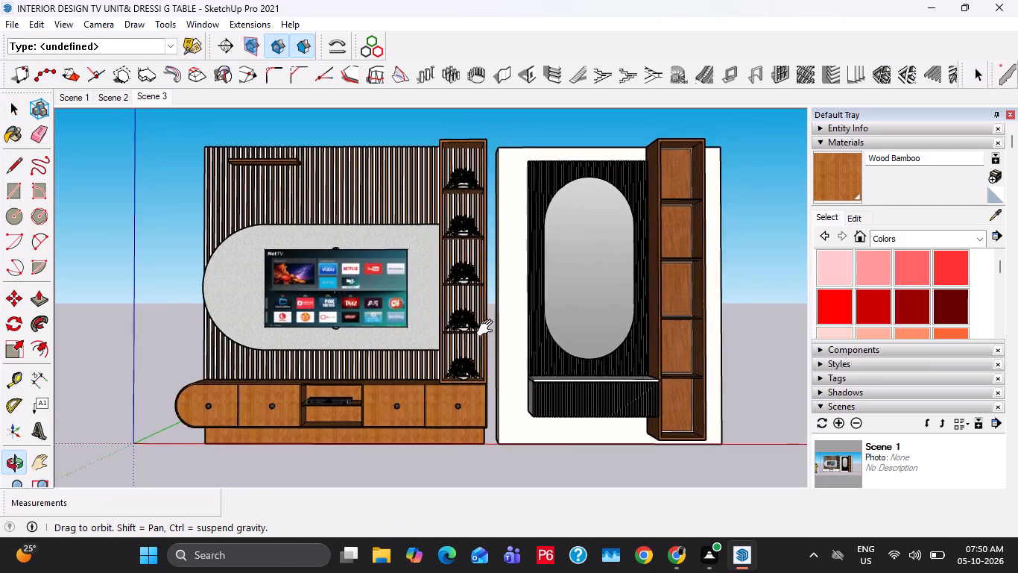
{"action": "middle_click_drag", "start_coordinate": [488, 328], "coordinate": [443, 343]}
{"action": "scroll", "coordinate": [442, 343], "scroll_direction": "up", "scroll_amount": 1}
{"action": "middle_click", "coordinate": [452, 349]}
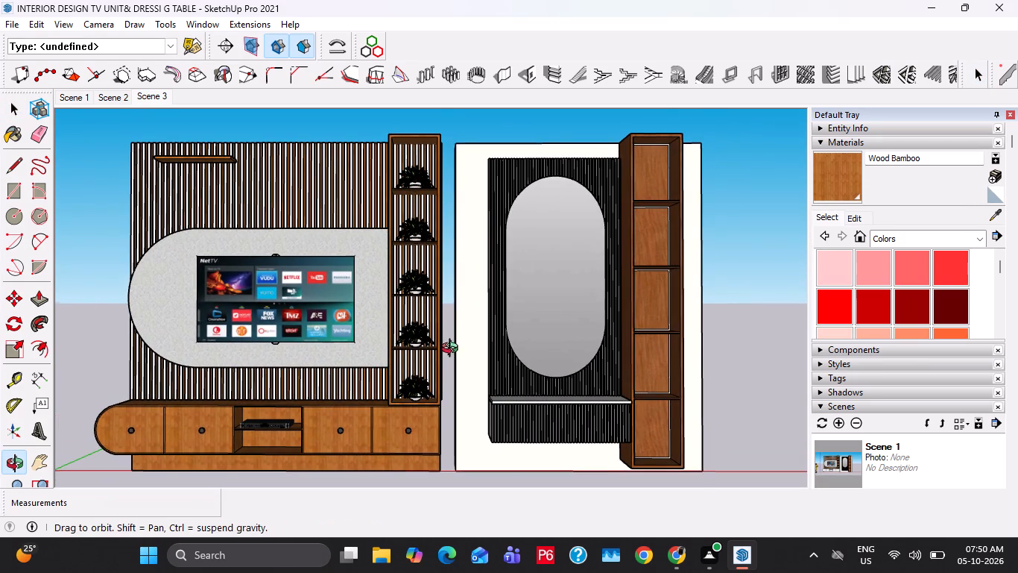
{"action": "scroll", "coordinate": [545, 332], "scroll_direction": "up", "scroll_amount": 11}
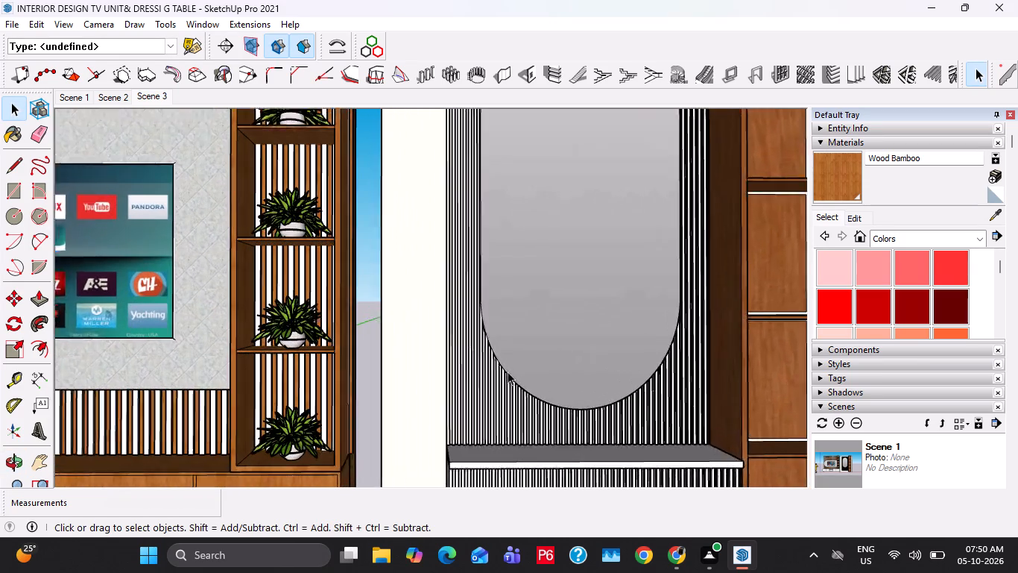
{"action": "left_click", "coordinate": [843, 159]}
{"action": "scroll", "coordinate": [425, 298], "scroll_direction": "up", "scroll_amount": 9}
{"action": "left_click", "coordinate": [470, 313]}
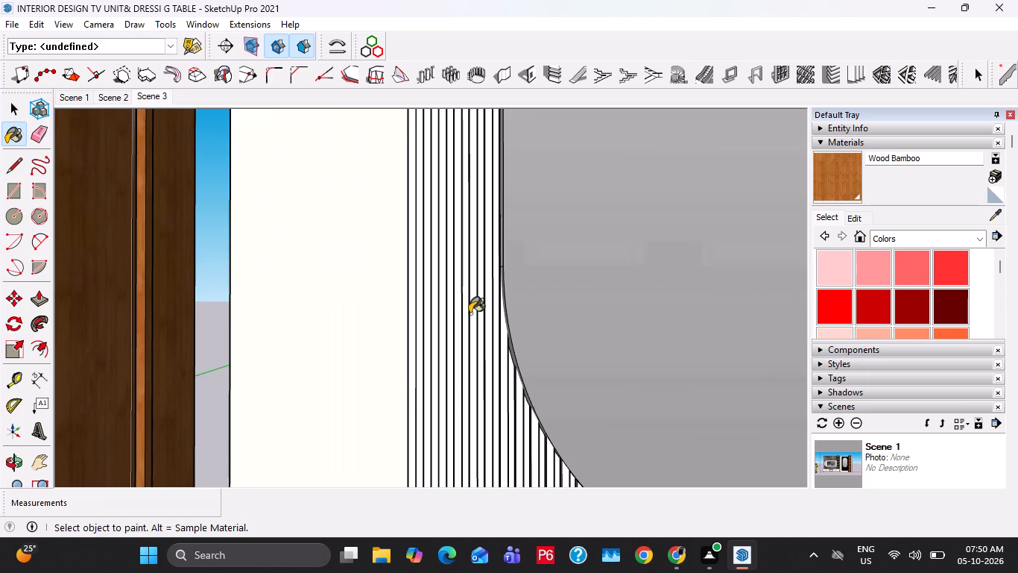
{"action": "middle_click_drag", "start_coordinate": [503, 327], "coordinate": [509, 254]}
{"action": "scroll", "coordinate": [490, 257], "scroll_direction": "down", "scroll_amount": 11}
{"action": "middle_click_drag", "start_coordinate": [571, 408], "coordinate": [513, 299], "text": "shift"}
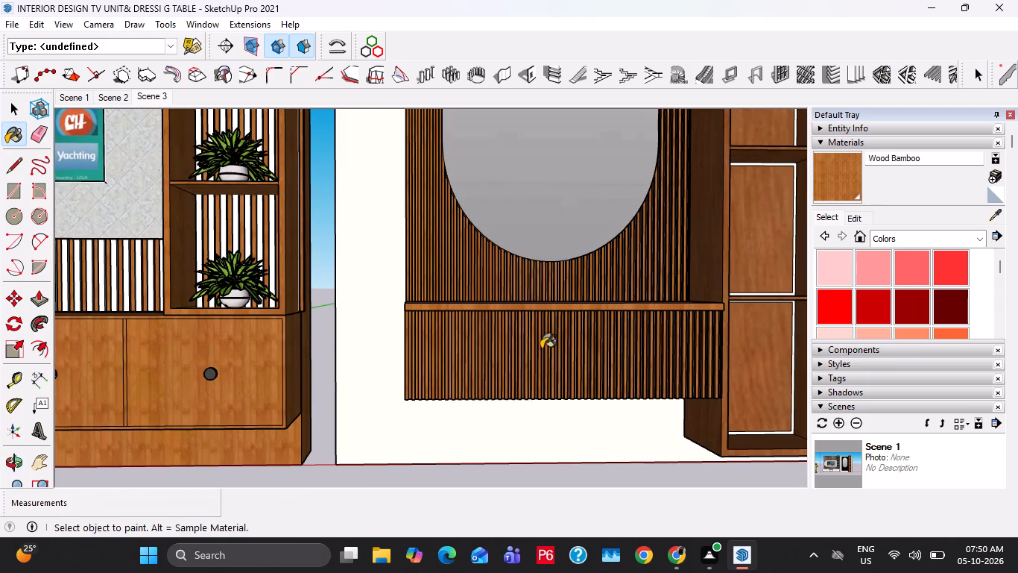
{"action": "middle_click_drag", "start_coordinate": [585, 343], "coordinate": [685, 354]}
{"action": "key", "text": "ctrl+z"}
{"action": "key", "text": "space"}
Open the dressing table's nested groups and paint only the drawer box's fluted front with Wood Bamboo.
{"action": "double_click", "coordinate": [501, 347]}
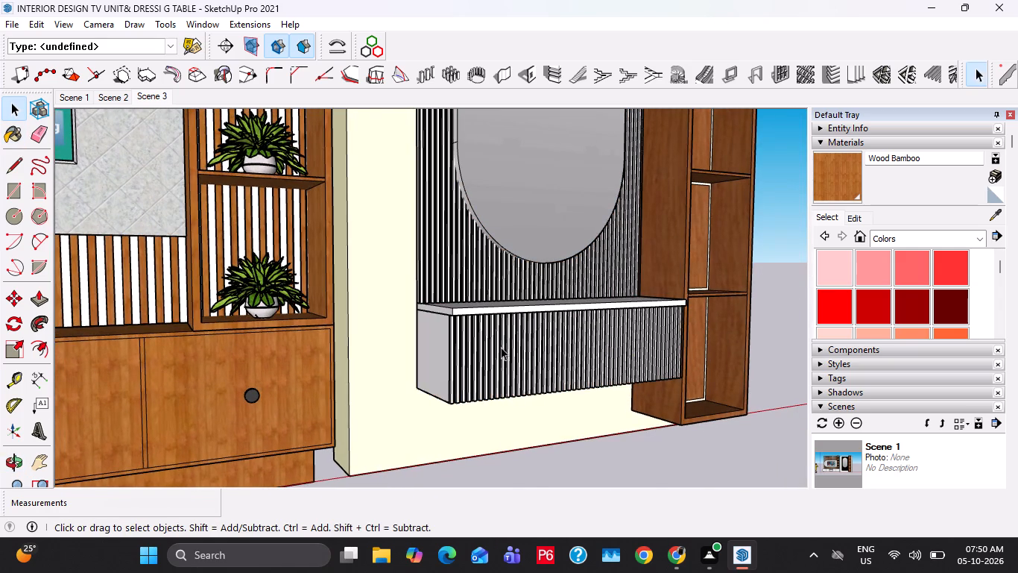
{"action": "left_click", "coordinate": [487, 337]}
{"action": "double_click", "coordinate": [581, 353]}
{"action": "left_click", "coordinate": [540, 345]}
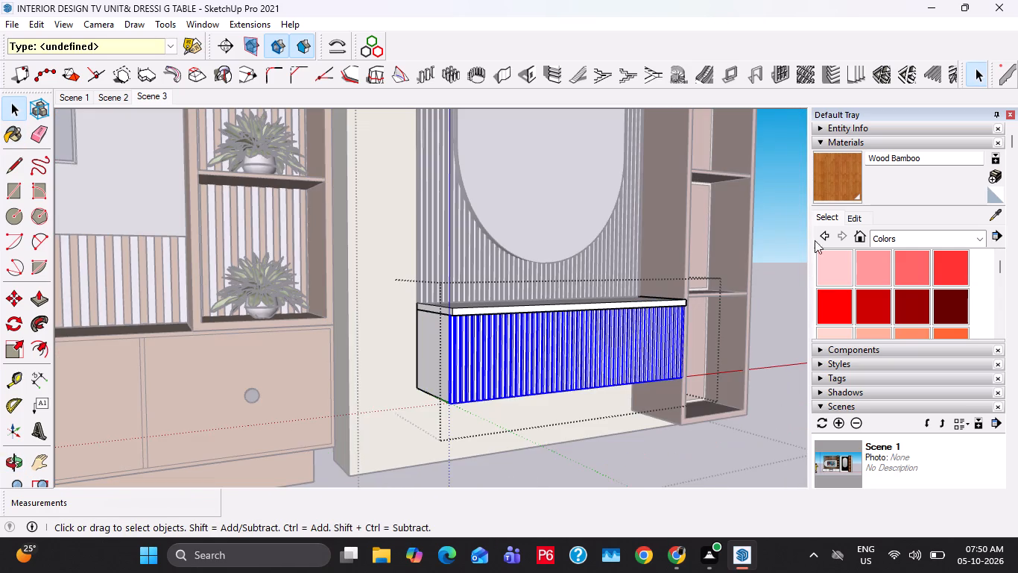
{"action": "left_click", "coordinate": [848, 180]}
{"action": "left_click", "coordinate": [598, 390]}
{"action": "left_click", "coordinate": [573, 367]}
{"action": "key", "text": "space"}
{"action": "key", "text": "Escape"}
{"action": "key", "text": "space"}
Paint the louvre panel around the dressing table's oval mirror with Wood Bamboo and leave the group.
{"action": "double_click", "coordinate": [484, 272]}
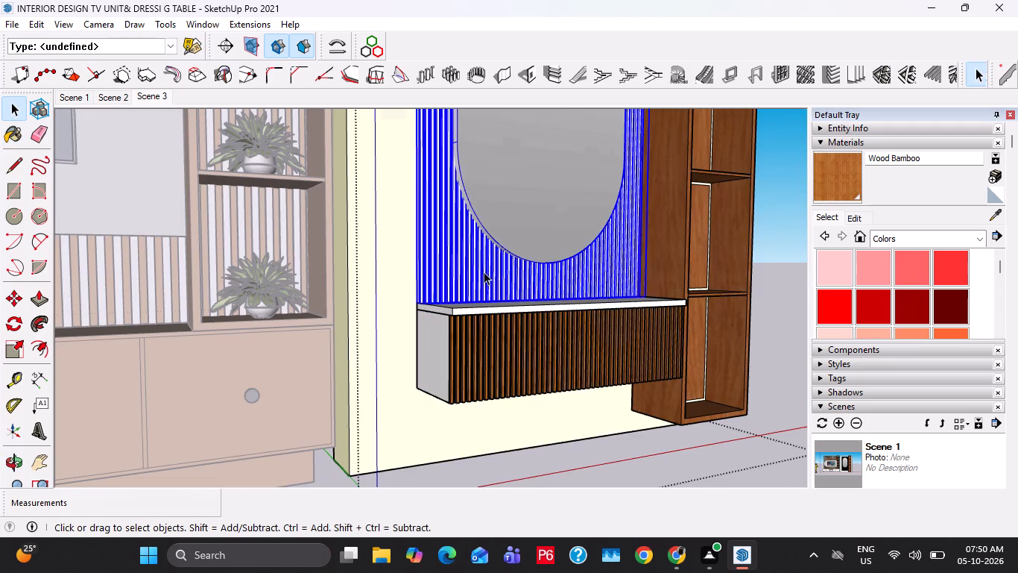
{"action": "left_click", "coordinate": [469, 264]}
{"action": "left_click", "coordinate": [830, 162]}
{"action": "left_click", "coordinate": [513, 285]}
{"action": "key", "text": "space"}
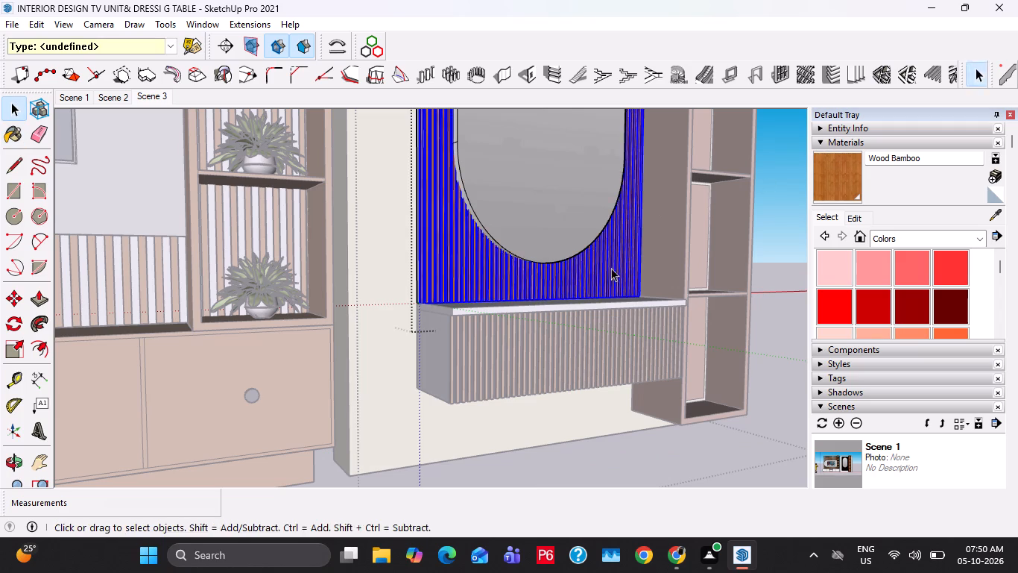
{"action": "key", "text": "Escape"}
{"action": "middle_click_drag", "start_coordinate": [593, 280], "coordinate": [478, 301]}
{"action": "scroll", "coordinate": [455, 289], "scroll_direction": "down", "scroll_amount": 5}
{"action": "middle_click_drag", "start_coordinate": [520, 317], "coordinate": [554, 371], "text": "shift"}
{"action": "scroll", "coordinate": [492, 383], "scroll_direction": "up", "scroll_amount": 2}
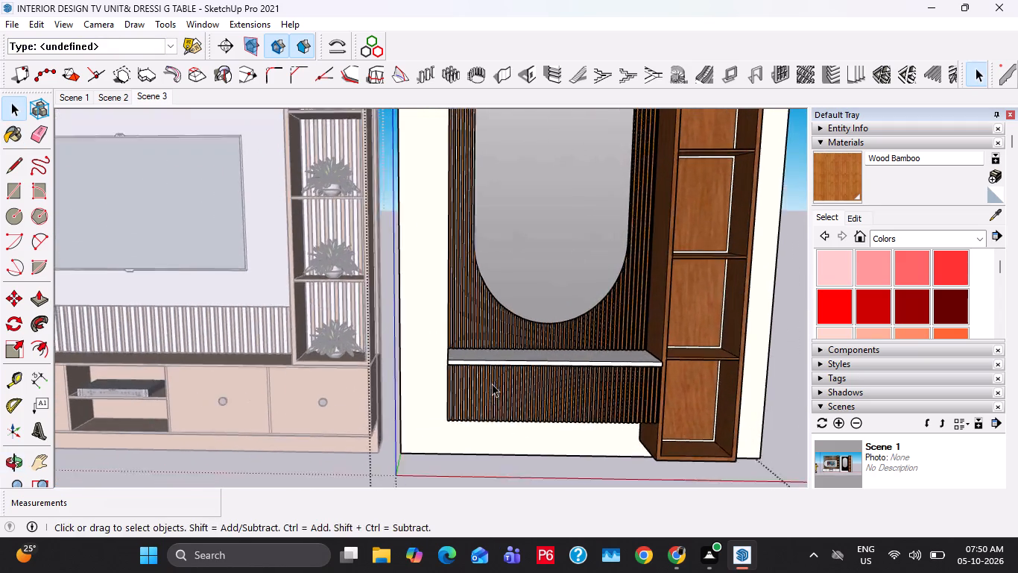
{"action": "scroll", "coordinate": [492, 383], "scroll_direction": "up", "scroll_amount": 1}
{"action": "middle_click_drag", "start_coordinate": [492, 383], "coordinate": [516, 378]}
{"action": "scroll", "coordinate": [571, 309], "scroll_direction": "down", "scroll_amount": 7}
{"action": "key", "text": "Escape"}
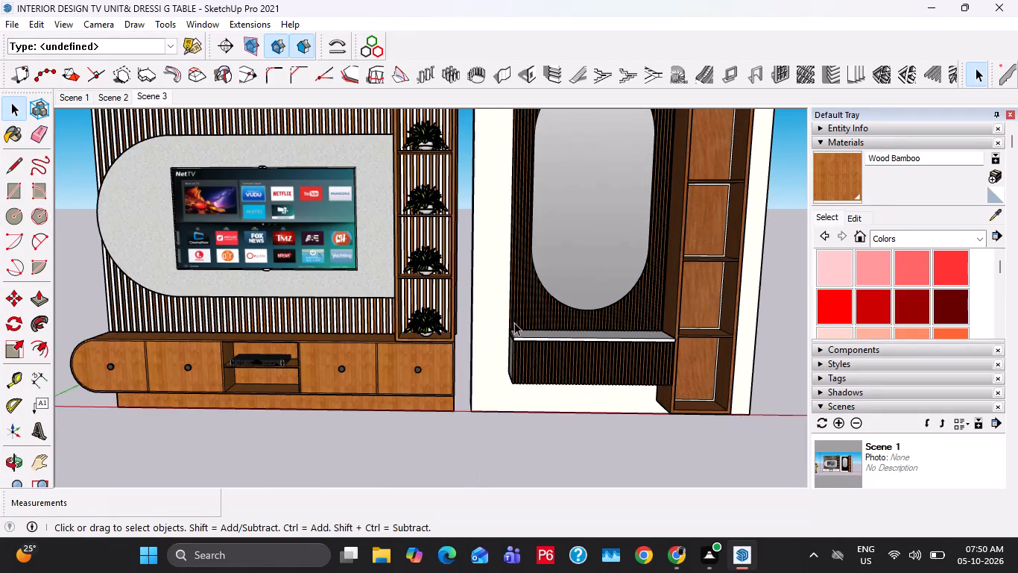
{"action": "key", "text": "Escape"}
Update Scene 1 with a front perspective view showing both the TV unit and the dressing table.
{"action": "middle_click_drag", "start_coordinate": [543, 306], "coordinate": [587, 325], "text": "shift"}
{"action": "scroll", "coordinate": [581, 328], "scroll_direction": "down", "scroll_amount": 2}
{"action": "middle_click_drag", "start_coordinate": [589, 329], "coordinate": [589, 334]}
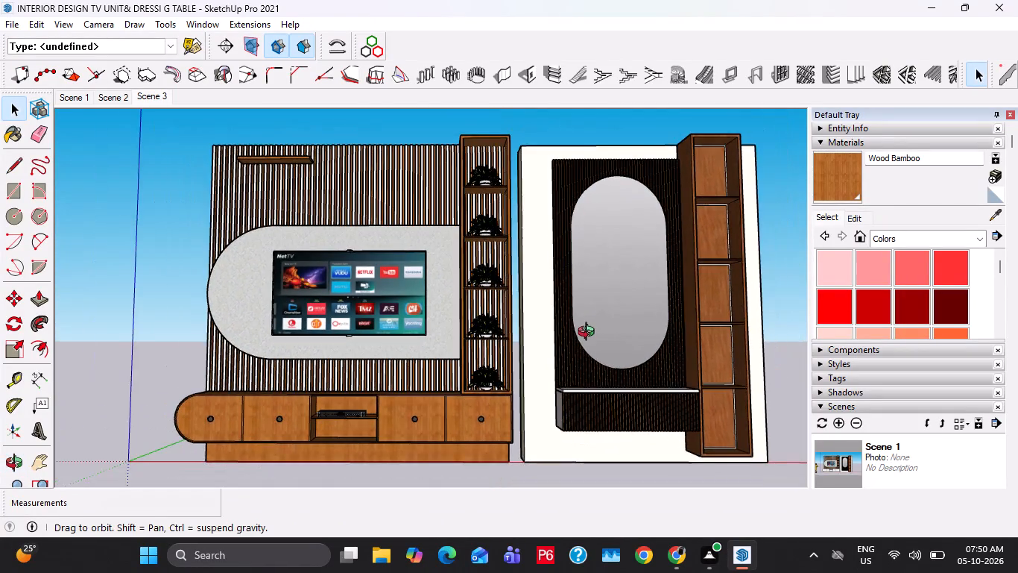
{"action": "middle_click_drag", "start_coordinate": [589, 334], "coordinate": [588, 344]}
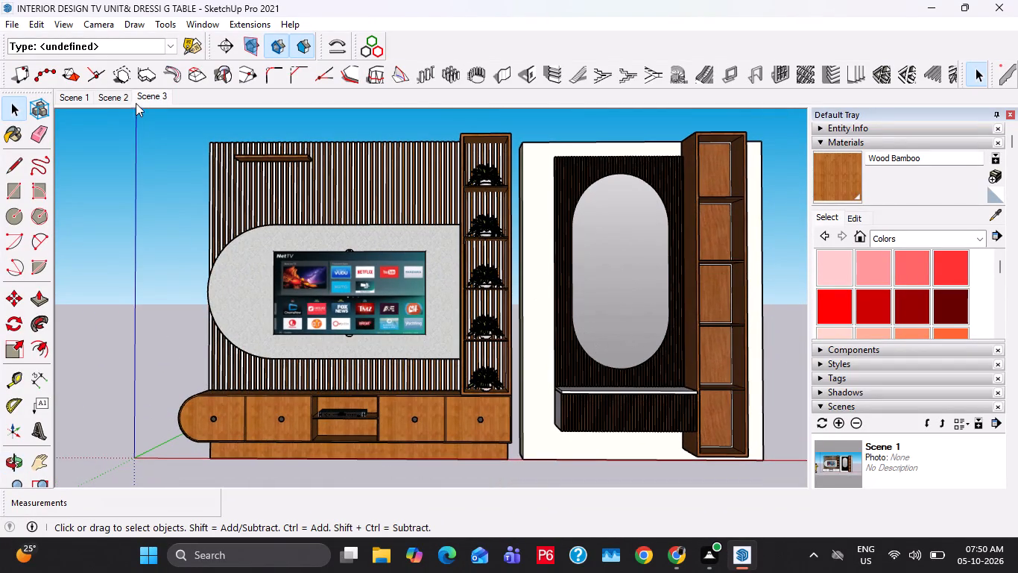
{"action": "right_click", "coordinate": [78, 99]}
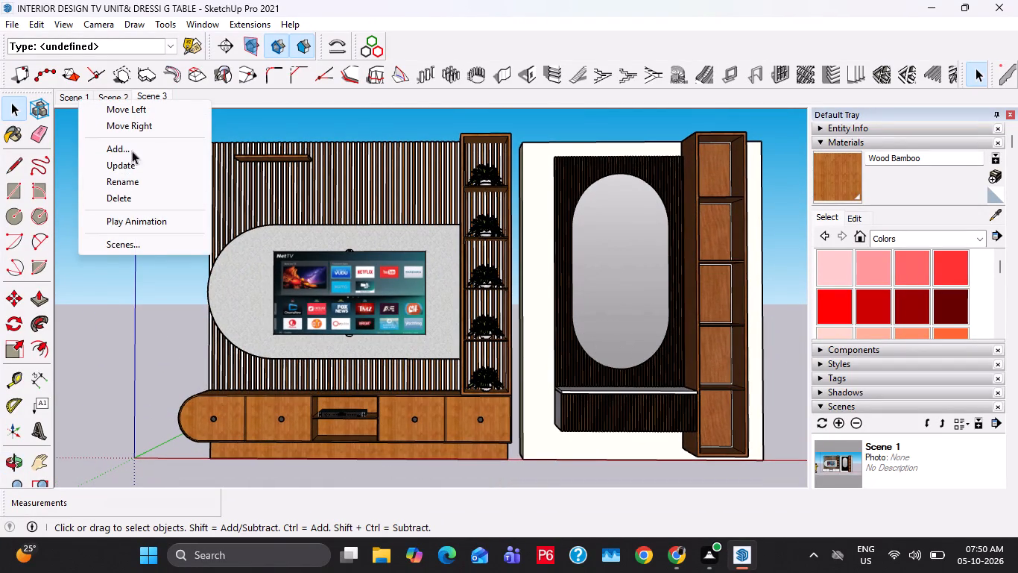
{"action": "left_click", "coordinate": [128, 168]}
Play the scene animation to review the saved scenes, and stop it.
{"action": "right_click", "coordinate": [78, 98]}
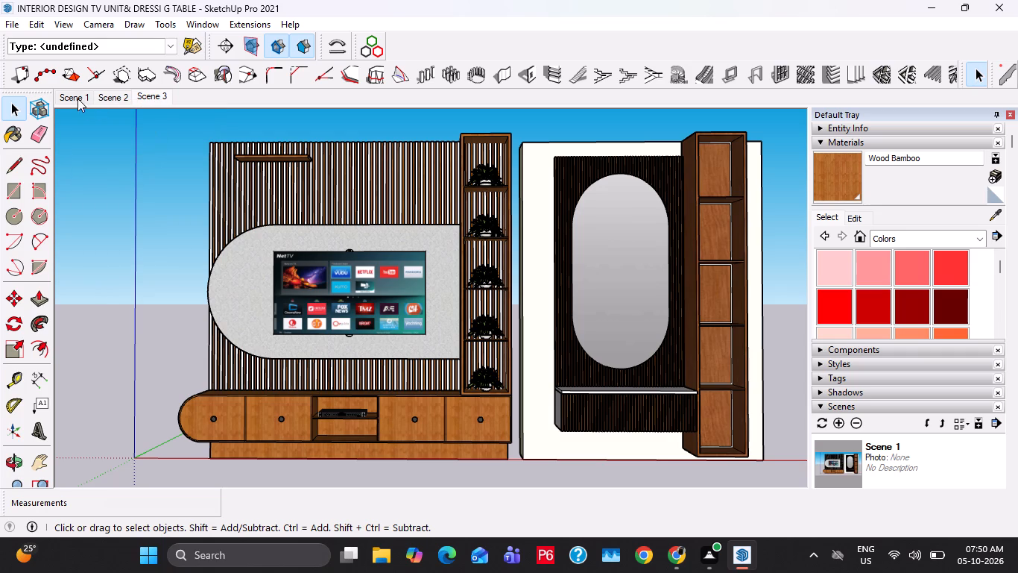
{"action": "left_click", "coordinate": [130, 218]}
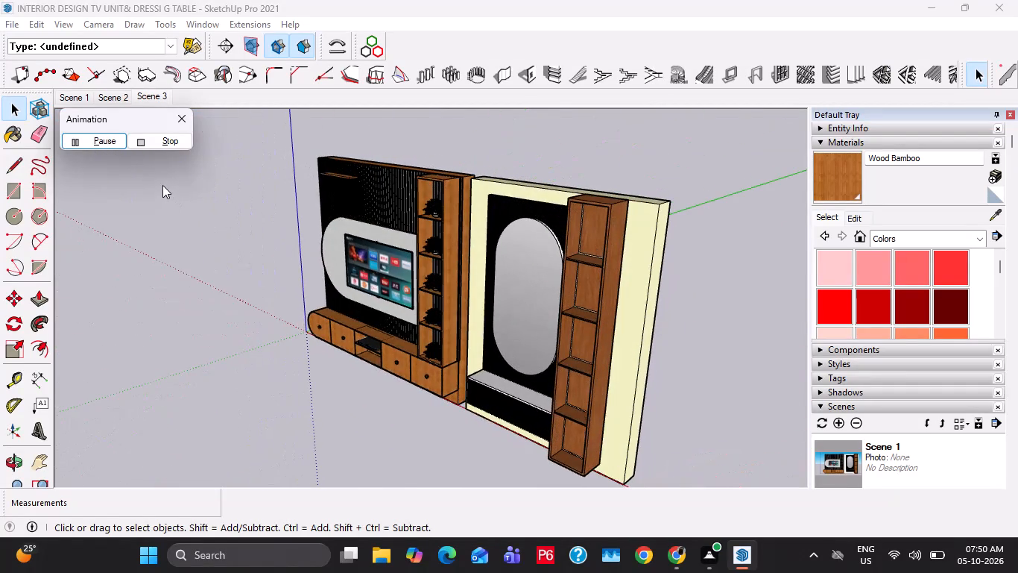
{"action": "left_click", "coordinate": [174, 143]}
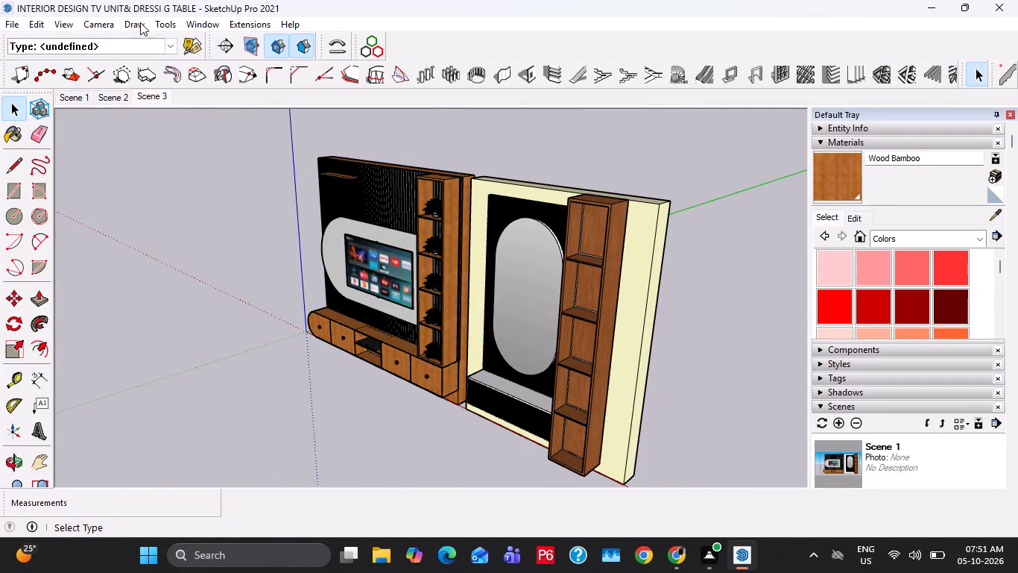
Add a new scene showing the model in the standard top view.
{"action": "left_click", "coordinate": [80, 22]}
{"action": "left_click", "coordinate": [124, 72]}
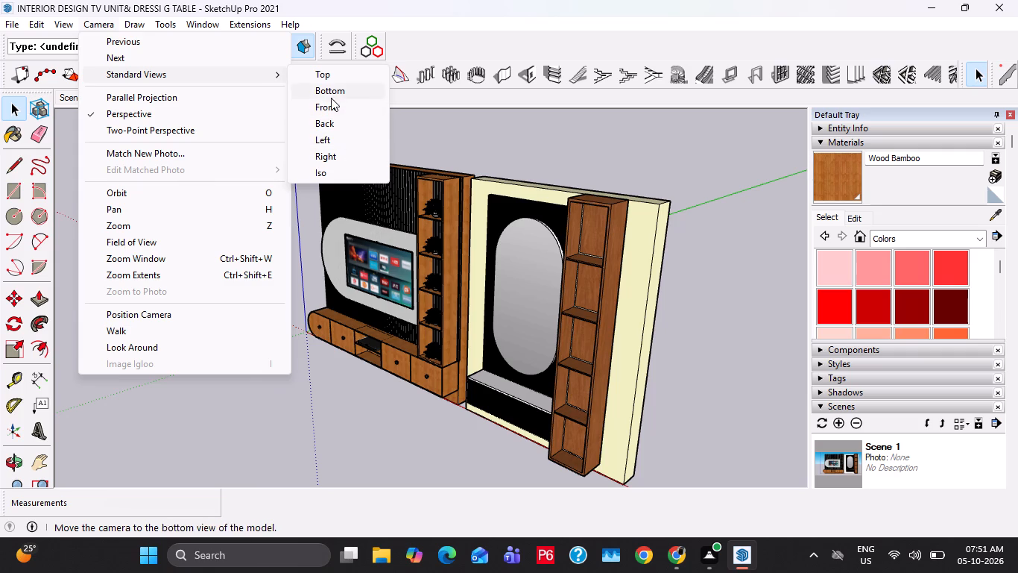
{"action": "left_click", "coordinate": [335, 75]}
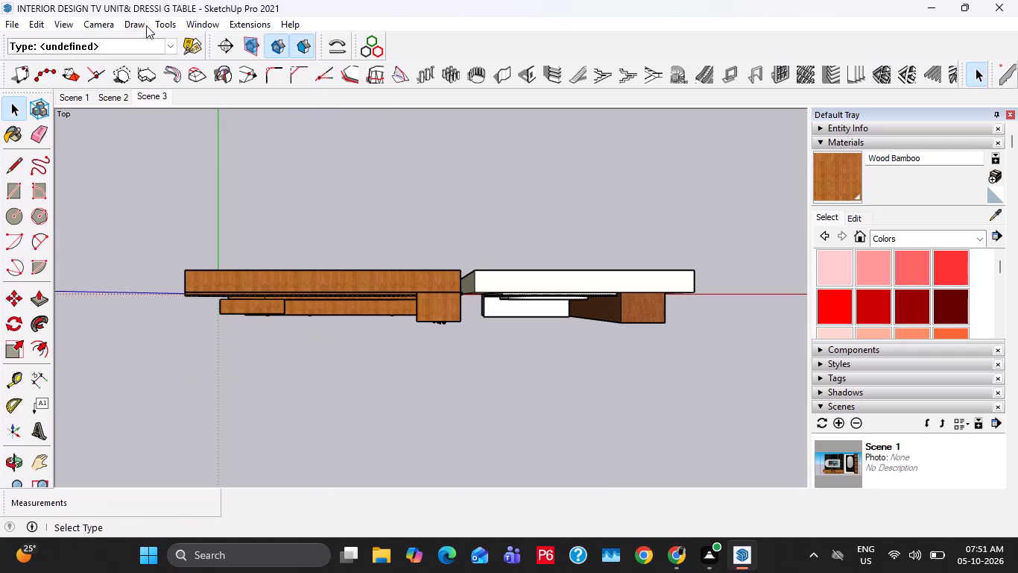
{"action": "left_click", "coordinate": [841, 424]}
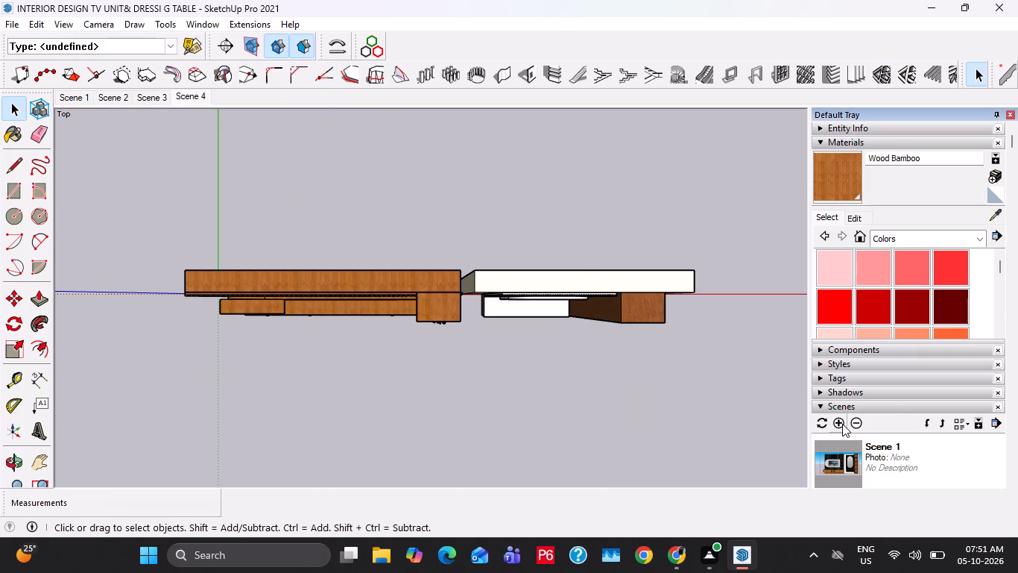
Add a new scene showing the model in the standard bottom view.
{"action": "left_click", "coordinate": [113, 23]}
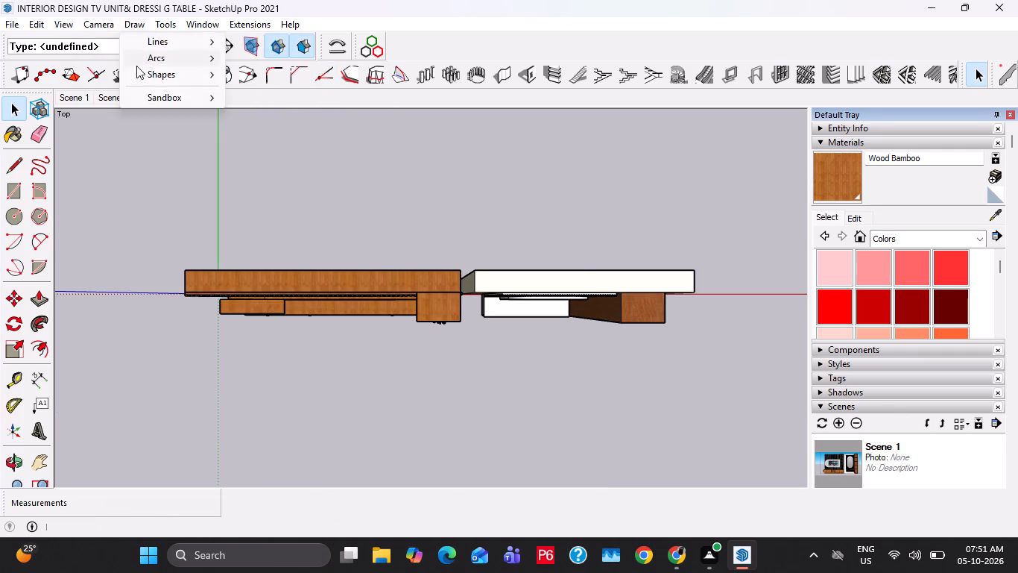
{"action": "left_click", "coordinate": [129, 76]}
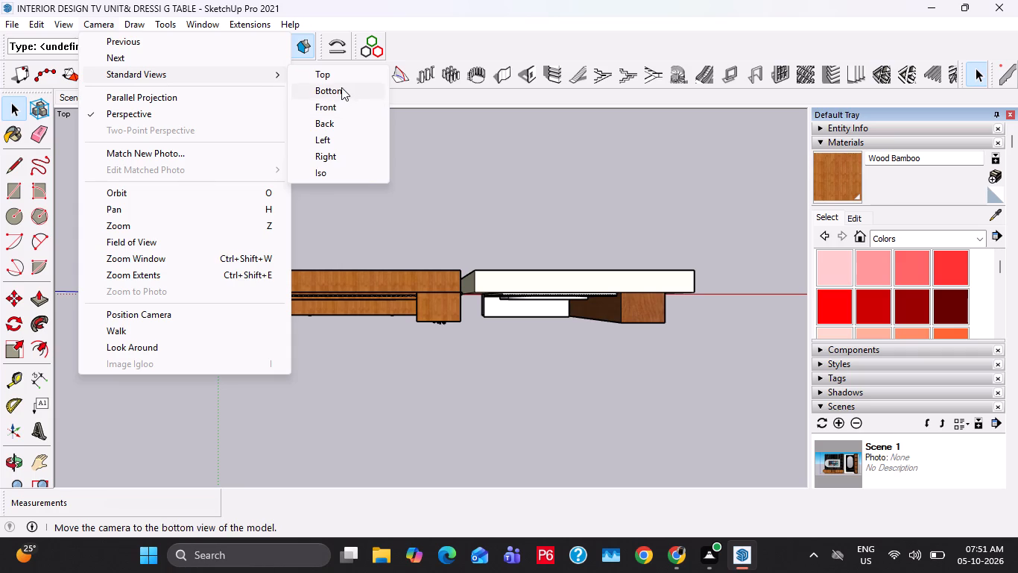
{"action": "left_click", "coordinate": [338, 87]}
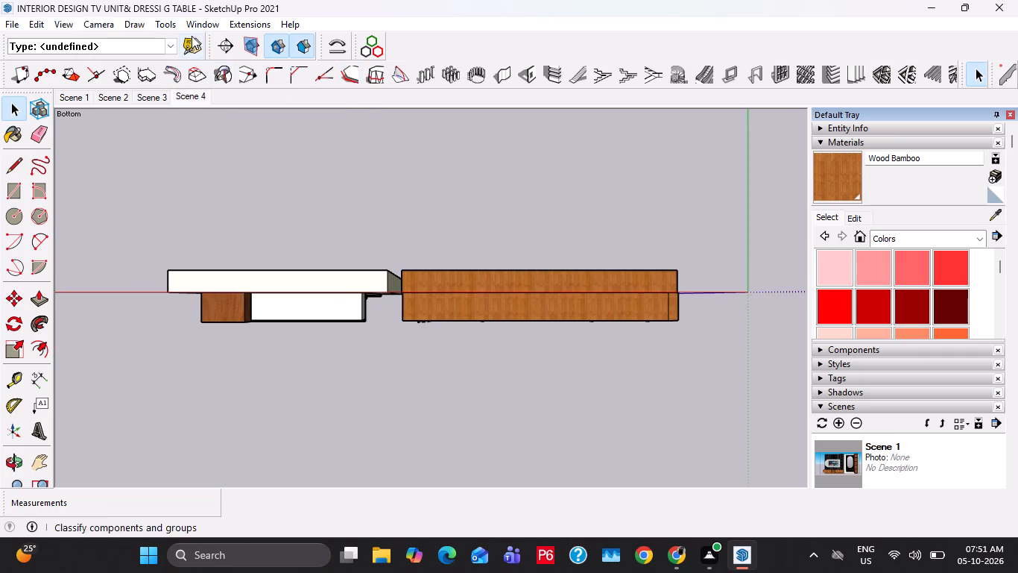
{"action": "left_click", "coordinate": [838, 421]}
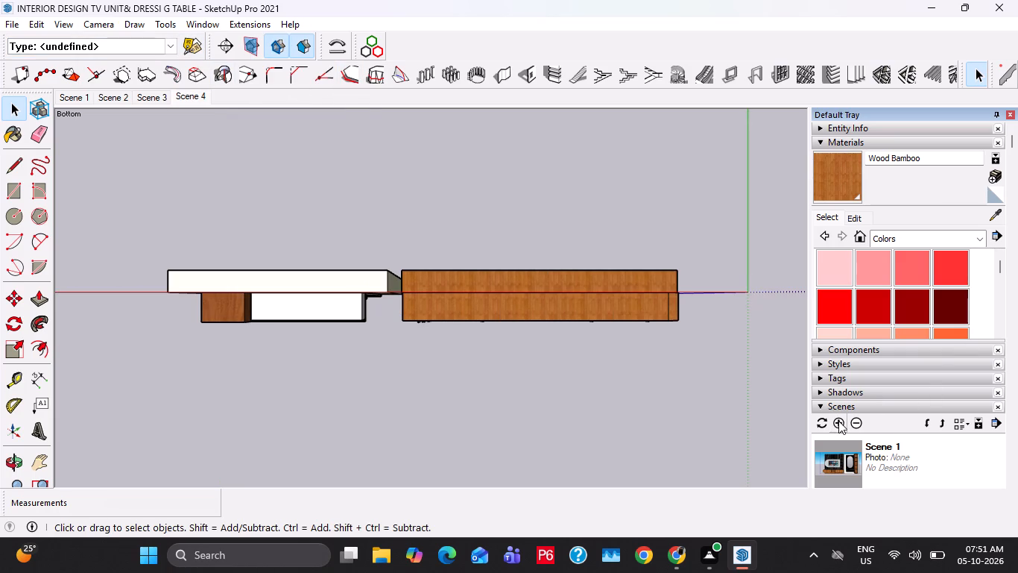
Add a new scene showing the model in the standard back view.
{"action": "left_click", "coordinate": [107, 25]}
{"action": "left_click", "coordinate": [133, 72]}
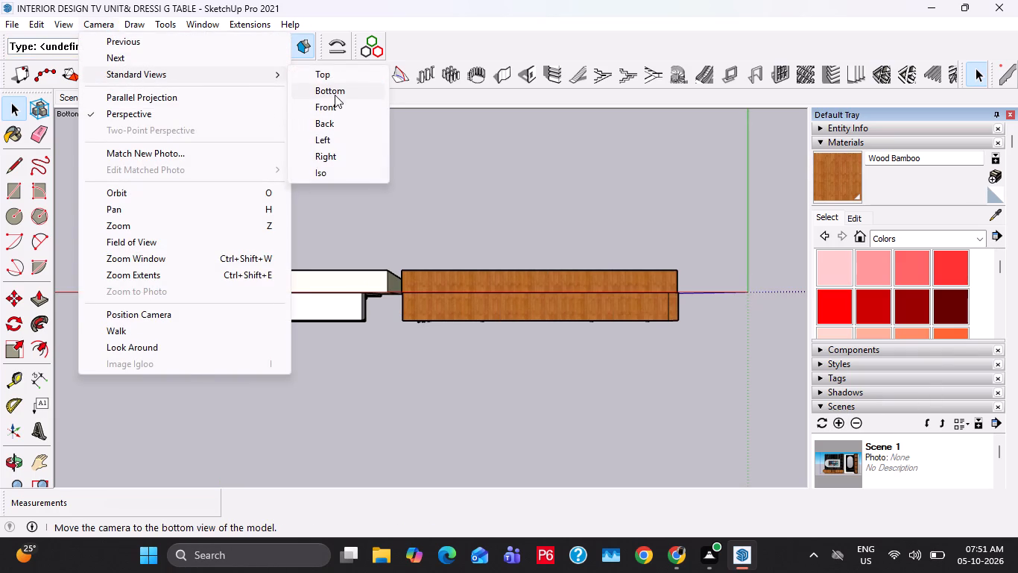
{"action": "left_click", "coordinate": [335, 122]}
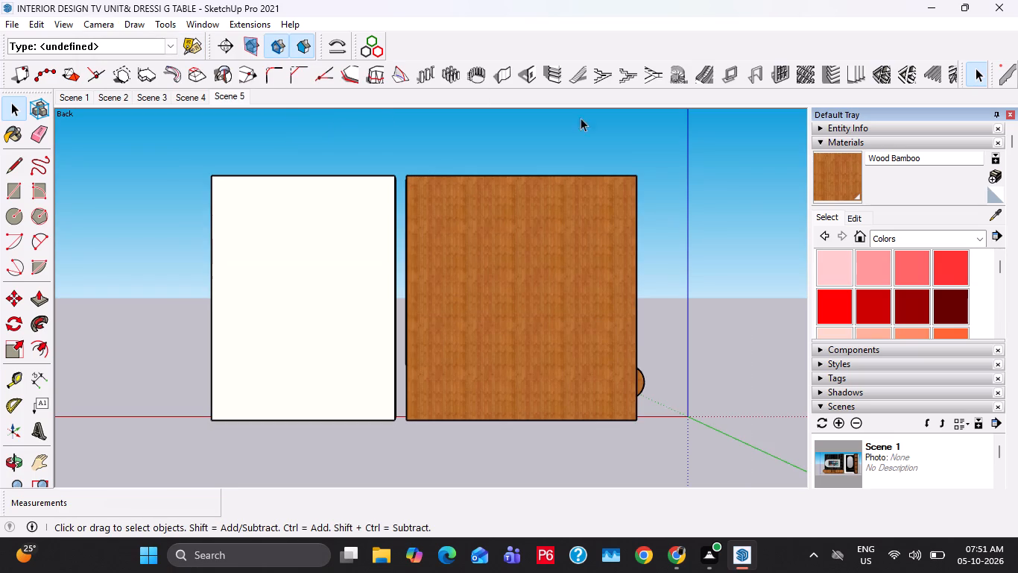
{"action": "left_click", "coordinate": [840, 420]}
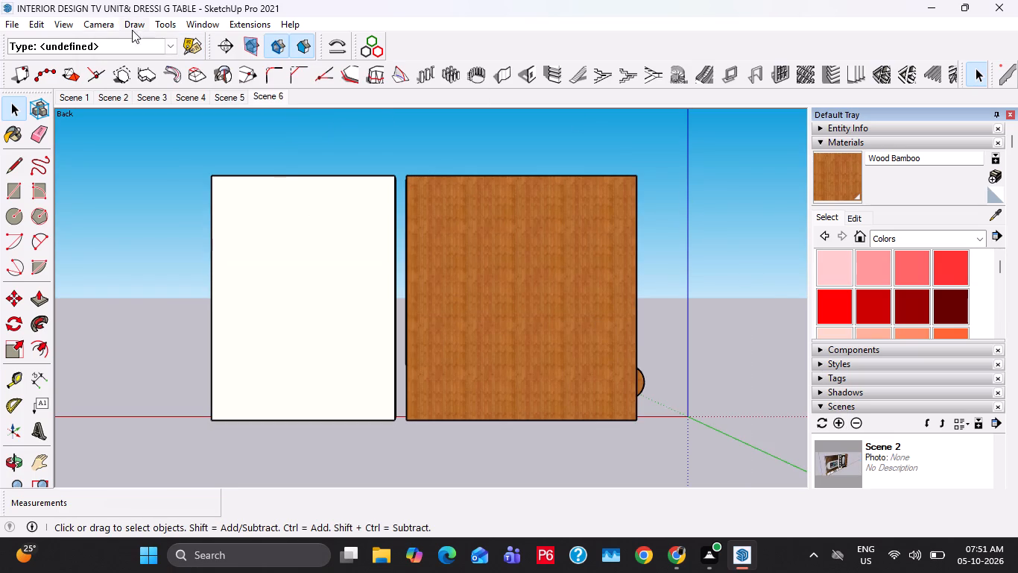
Add a new scene showing the model in the standard left view.
{"action": "left_click", "coordinate": [98, 22]}
{"action": "left_click", "coordinate": [138, 74]}
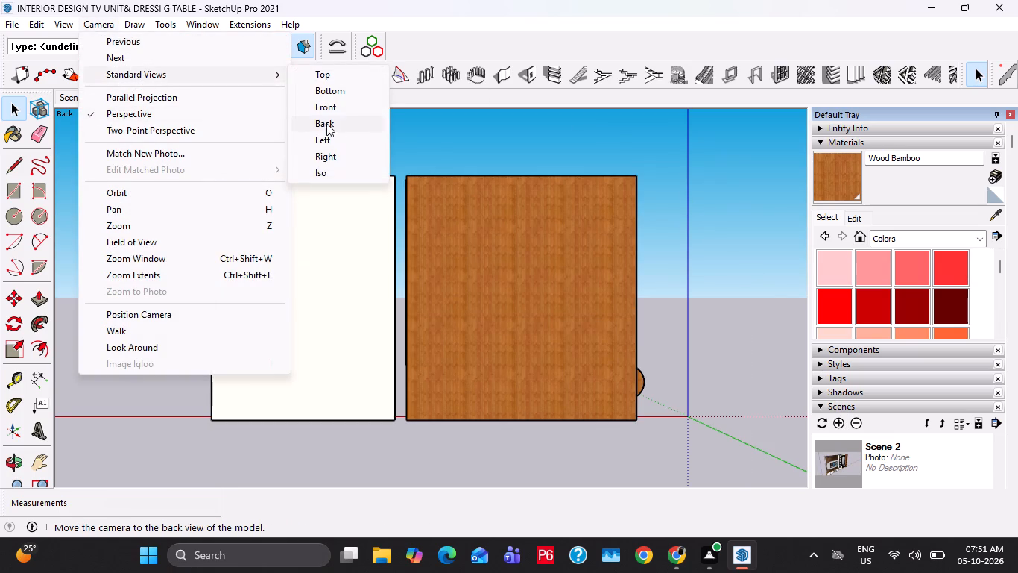
{"action": "left_click", "coordinate": [336, 138]}
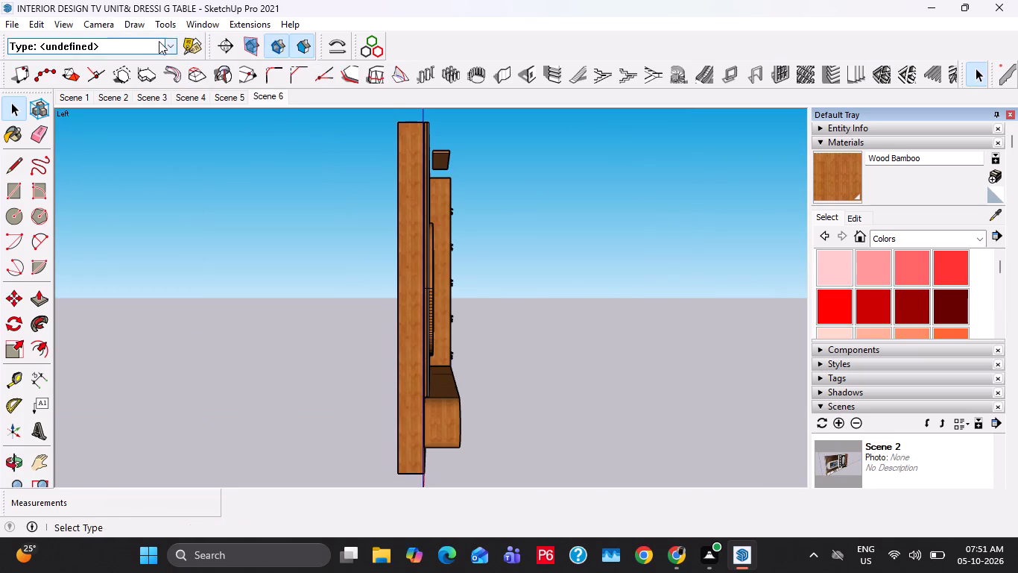
{"action": "left_click", "coordinate": [841, 425]}
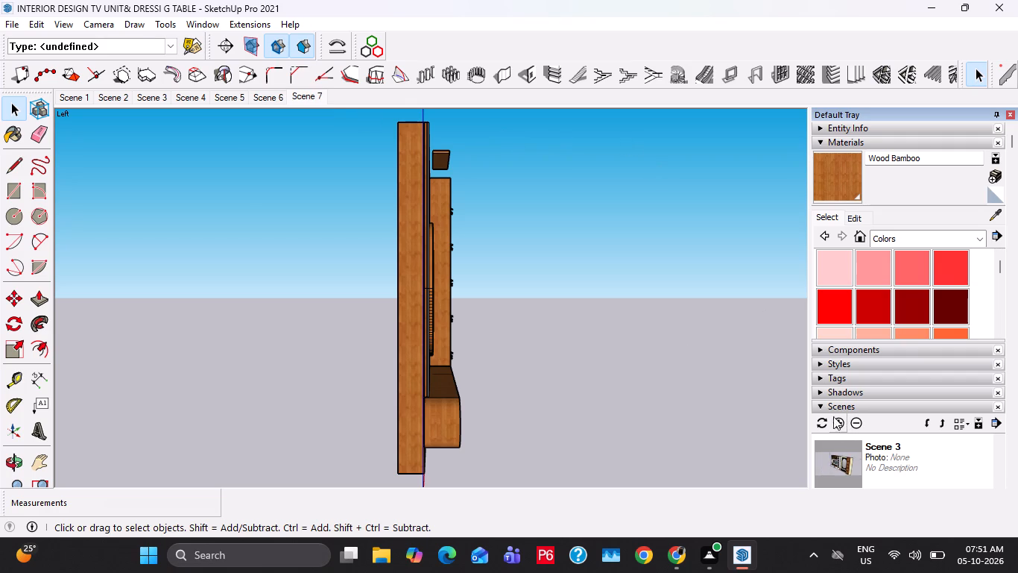
Add a new scene showing the model in the standard right view.
{"action": "left_click", "coordinate": [116, 25]}
{"action": "right_click", "coordinate": [116, 25]}
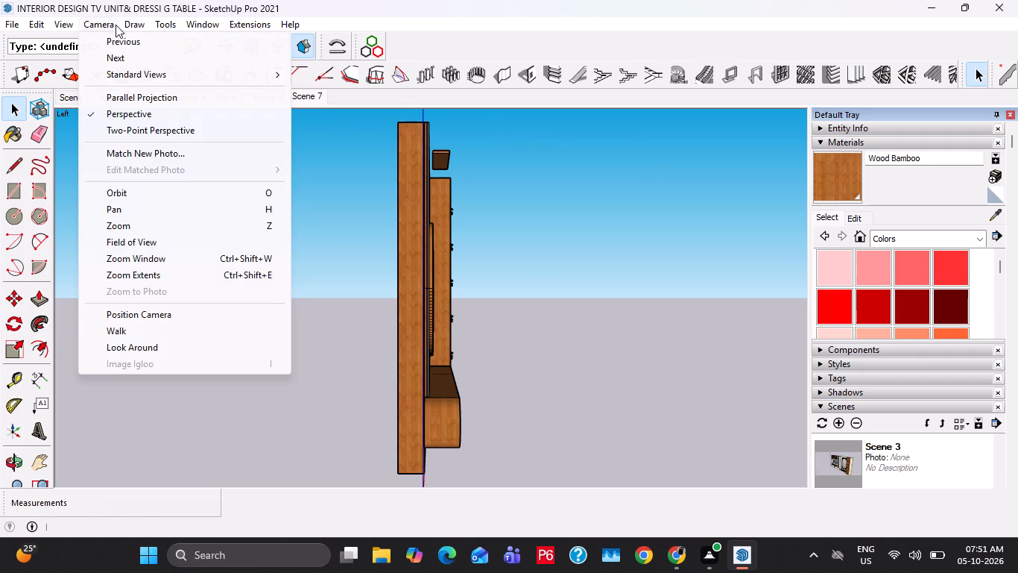
{"action": "left_click", "coordinate": [134, 69]}
{"action": "left_click", "coordinate": [352, 159]}
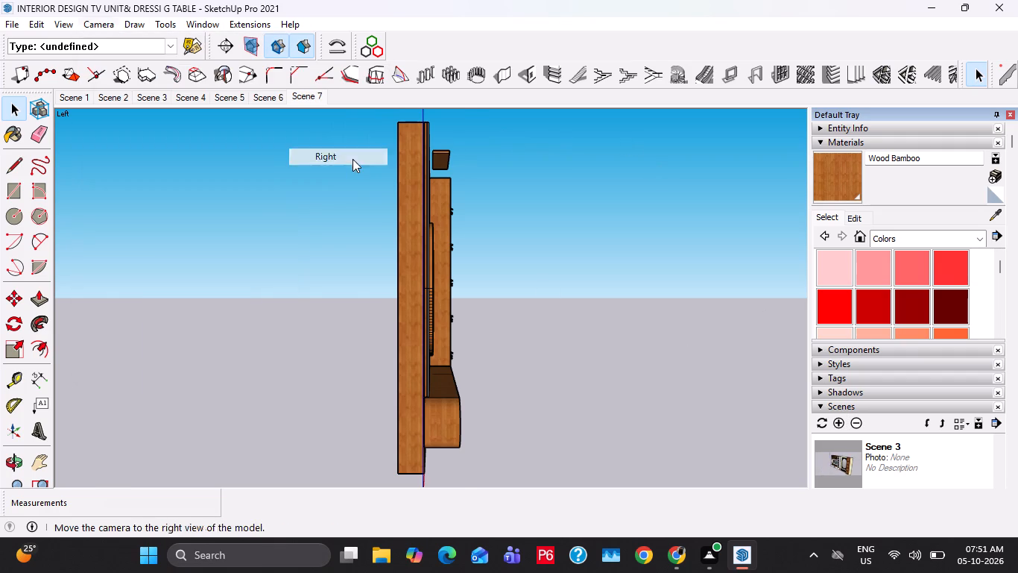
{"action": "left_click", "coordinate": [837, 425]}
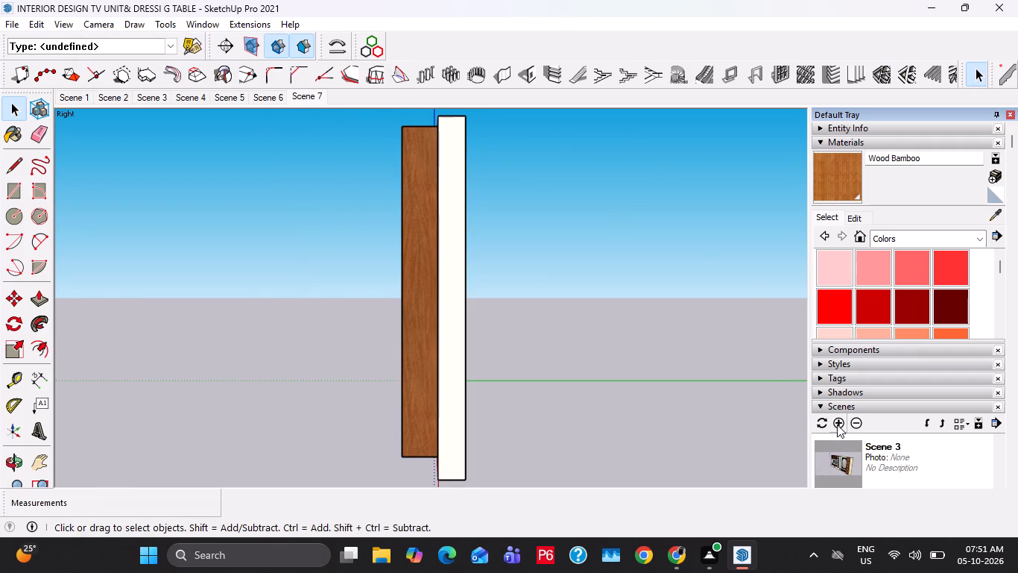
{"action": "left_click", "coordinate": [605, 327]}
Return to Scene 1 and play the scene animation from there to review all the saved scenes.
{"action": "left_click", "coordinate": [78, 99]}
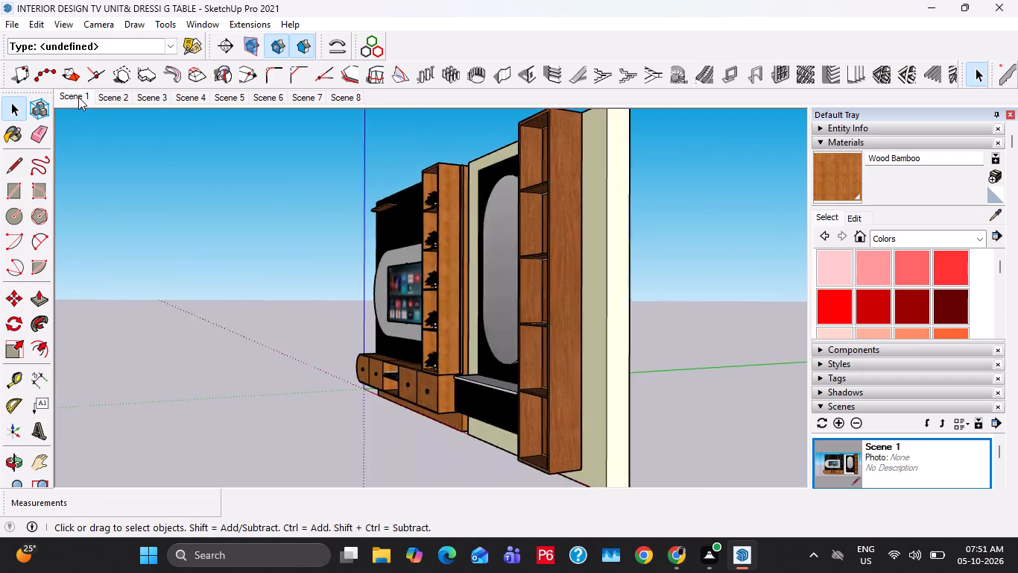
{"action": "right_click", "coordinate": [78, 97]}
{"action": "left_click", "coordinate": [122, 220]}
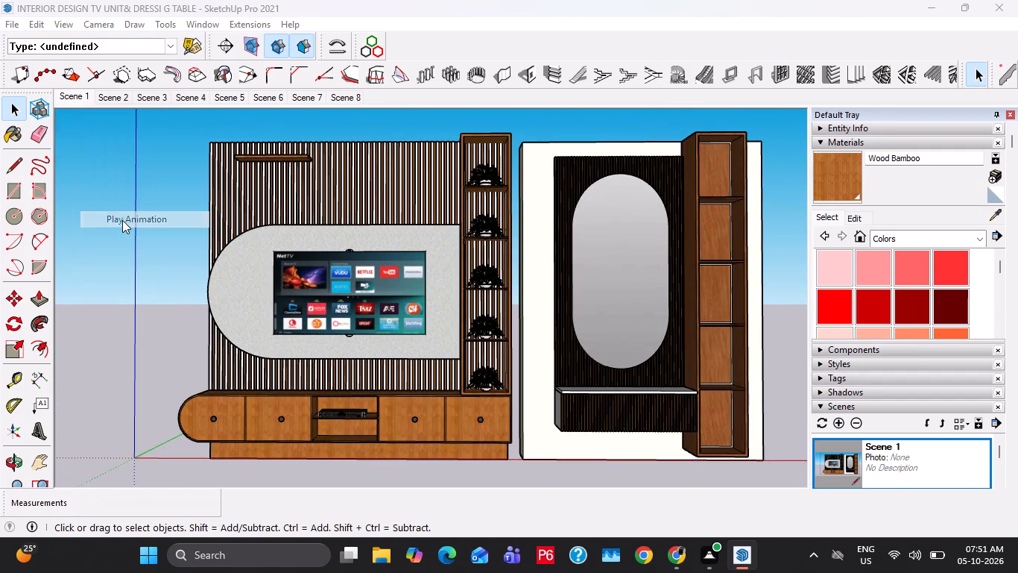
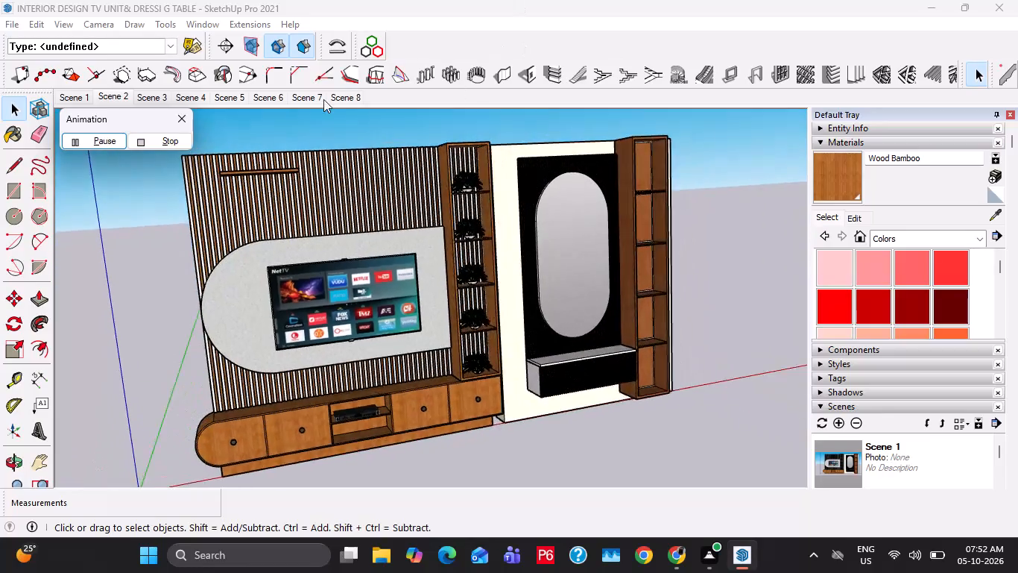
Stop the scene animation playback.
{"action": "left_click", "coordinate": [159, 134]}
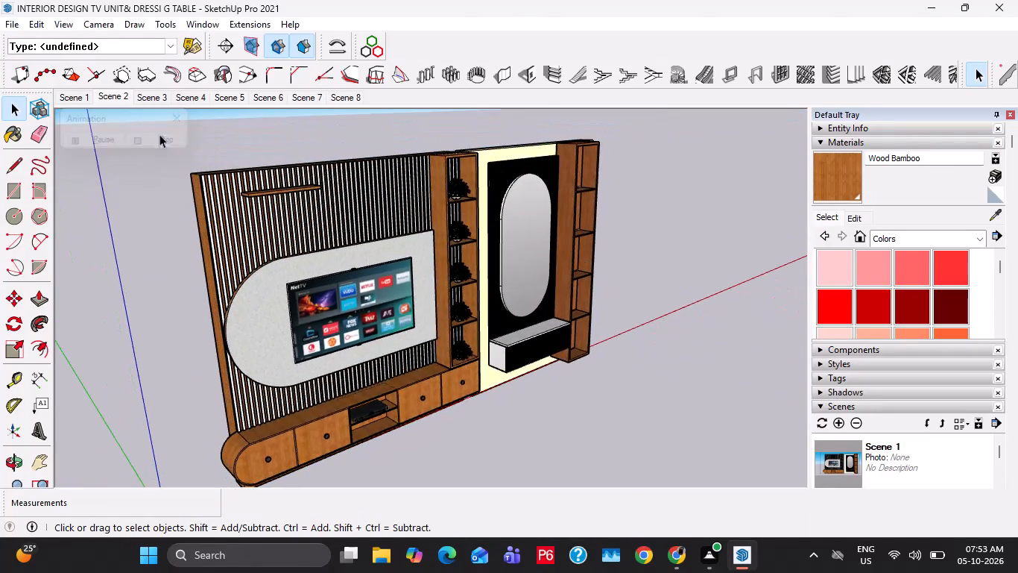
{"action": "middle_click_drag", "start_coordinate": [466, 195], "coordinate": [341, 174]}
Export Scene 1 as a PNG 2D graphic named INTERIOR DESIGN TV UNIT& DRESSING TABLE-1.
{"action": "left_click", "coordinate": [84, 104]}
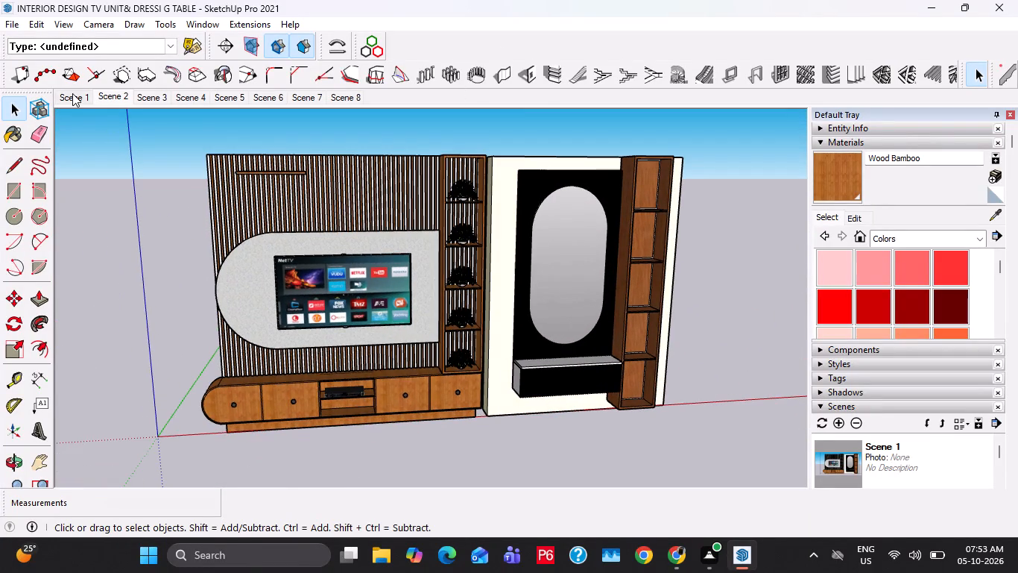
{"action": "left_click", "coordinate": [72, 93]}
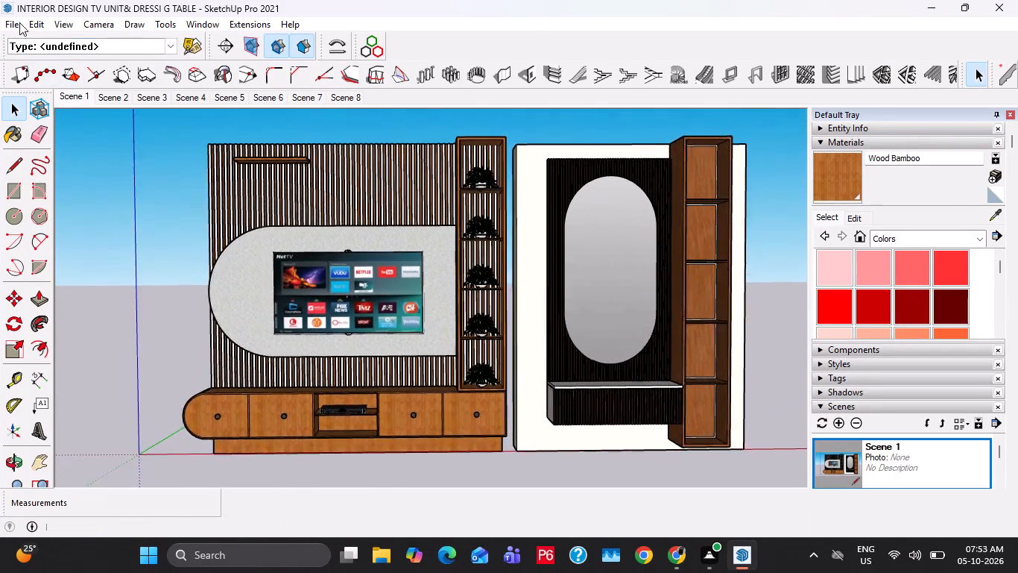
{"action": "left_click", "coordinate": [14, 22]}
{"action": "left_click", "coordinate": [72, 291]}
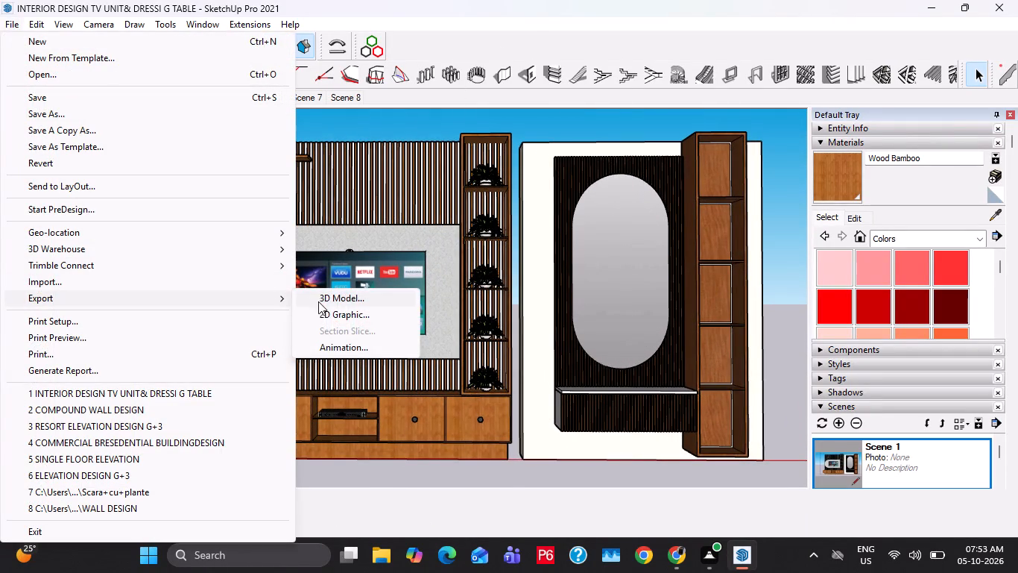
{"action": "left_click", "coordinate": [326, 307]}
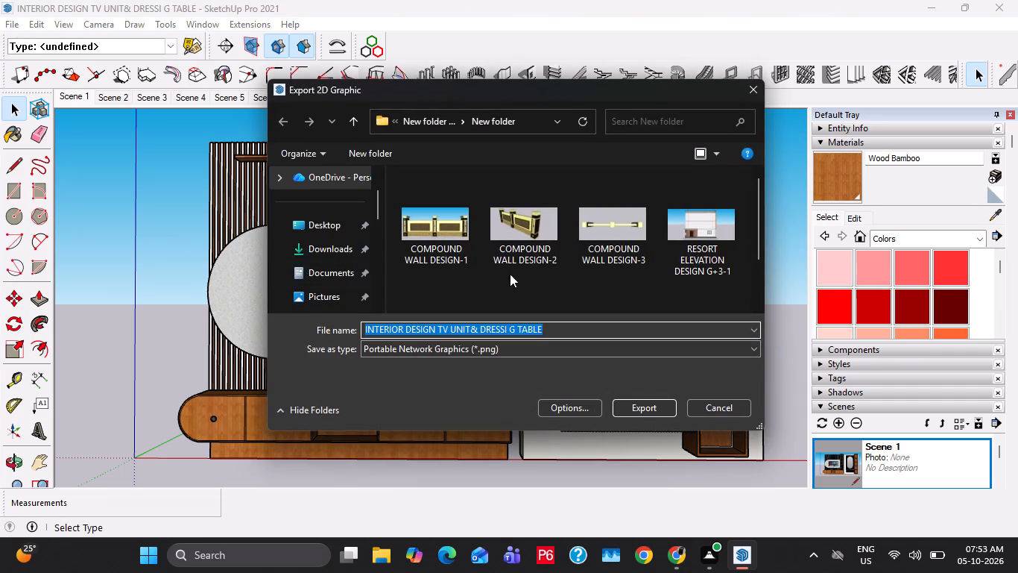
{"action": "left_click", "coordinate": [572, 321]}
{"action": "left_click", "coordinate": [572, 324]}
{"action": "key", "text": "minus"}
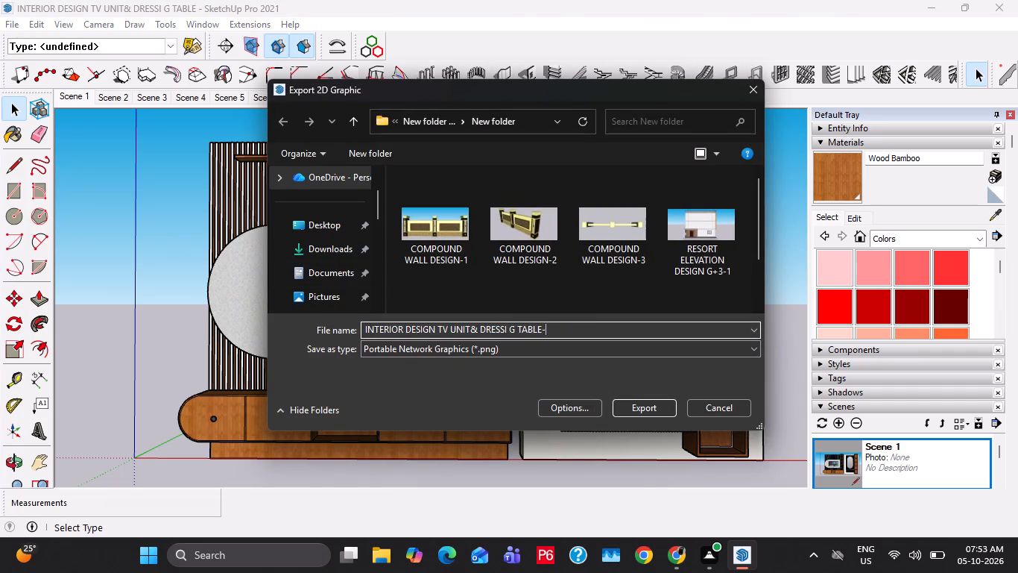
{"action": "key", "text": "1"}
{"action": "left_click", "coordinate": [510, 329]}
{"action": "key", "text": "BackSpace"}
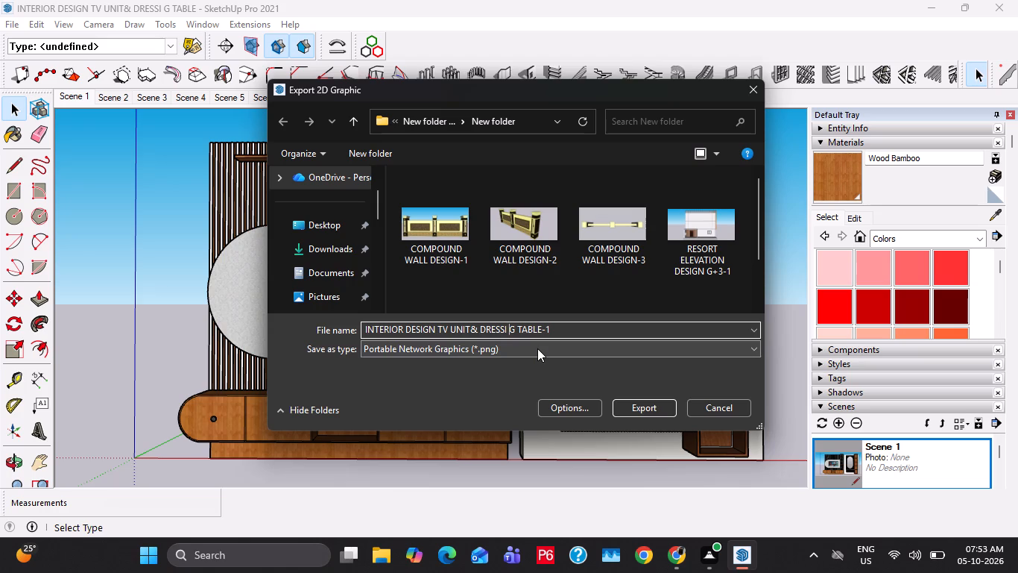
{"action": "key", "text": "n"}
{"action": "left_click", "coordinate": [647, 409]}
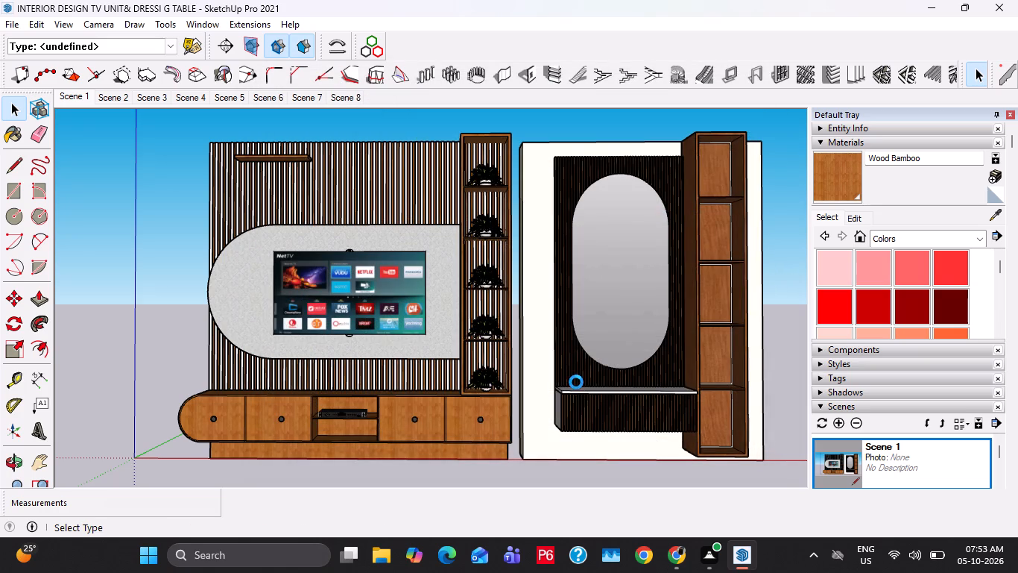
Export Scene 2 as a PNG 2D graphic named INTERIOR DESIGN TV UNIT& DRESSI G TABLE-2.
{"action": "left_click", "coordinate": [116, 101]}
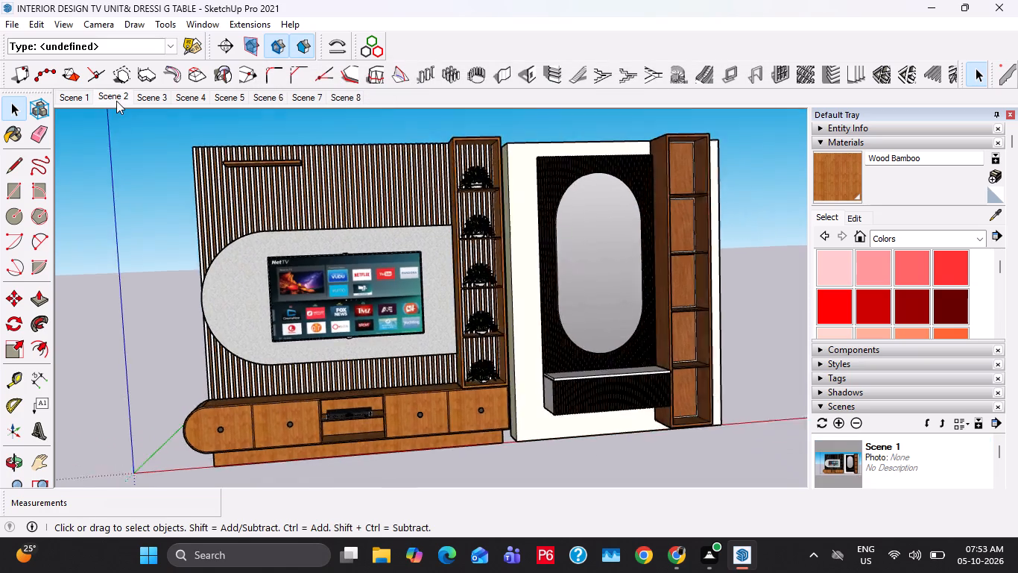
{"action": "left_click", "coordinate": [9, 27]}
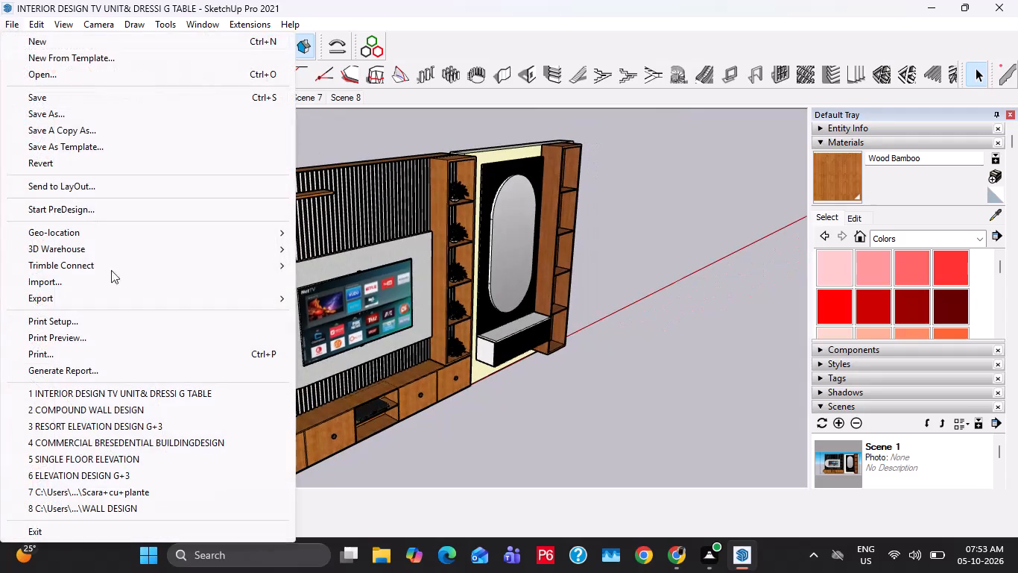
{"action": "left_click", "coordinate": [74, 297]}
{"action": "left_click", "coordinate": [332, 308]}
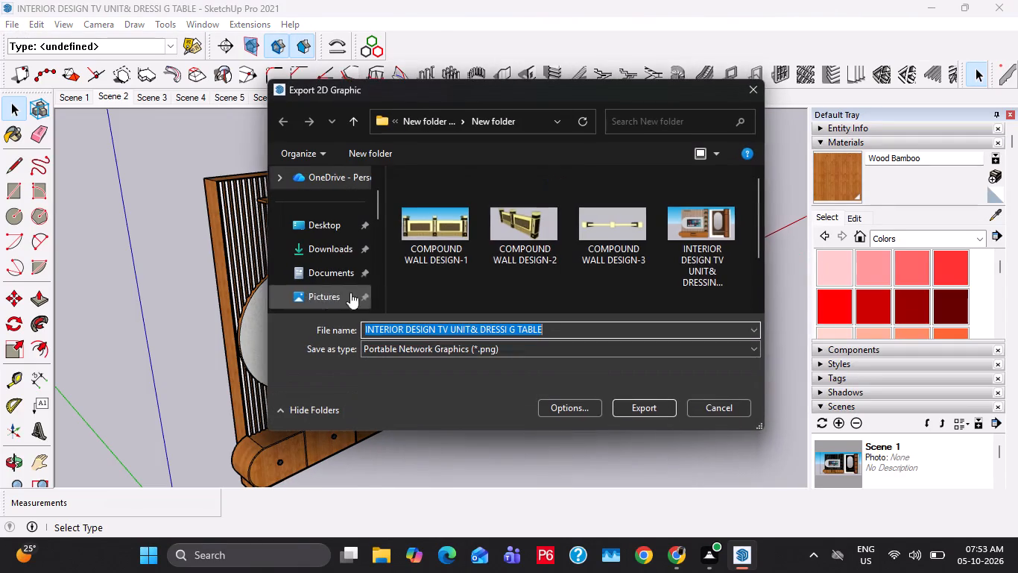
{"action": "left_click", "coordinate": [581, 330]}
{"action": "type", "text": "-2"}
{"action": "left_click", "coordinate": [639, 402]}
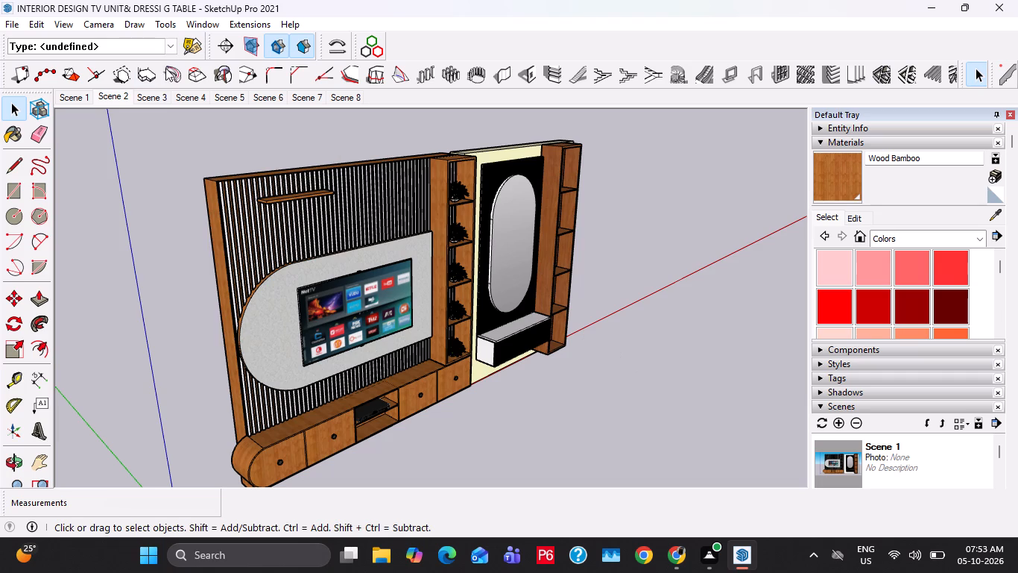
Export Scene 3 as a PNG 2D graphic named INTERIOR DESIGN TV UNIT& DRESSI G TABLE-3.
{"action": "double_click", "coordinate": [164, 104]}
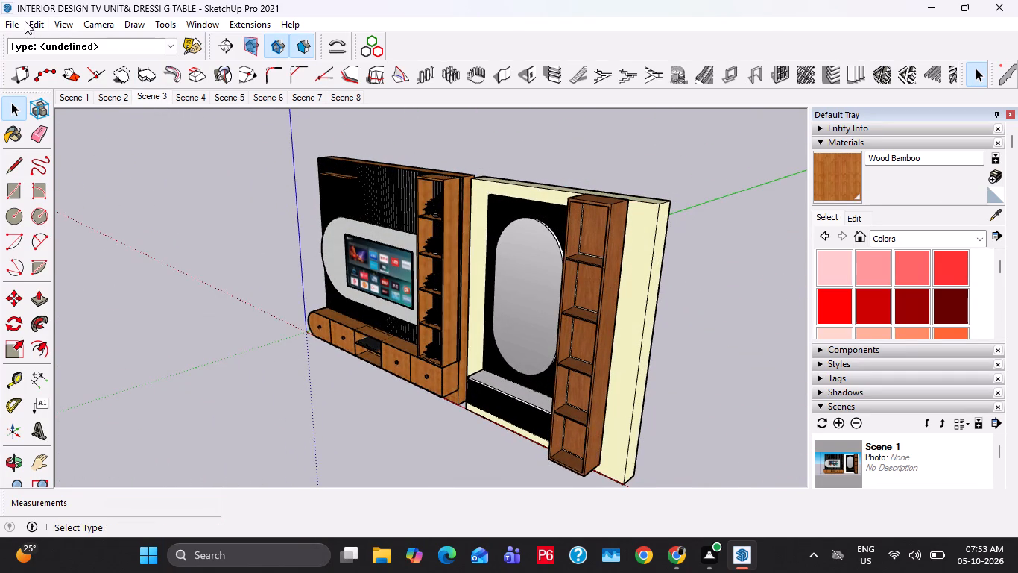
{"action": "left_click", "coordinate": [20, 22]}
{"action": "left_click", "coordinate": [57, 298]}
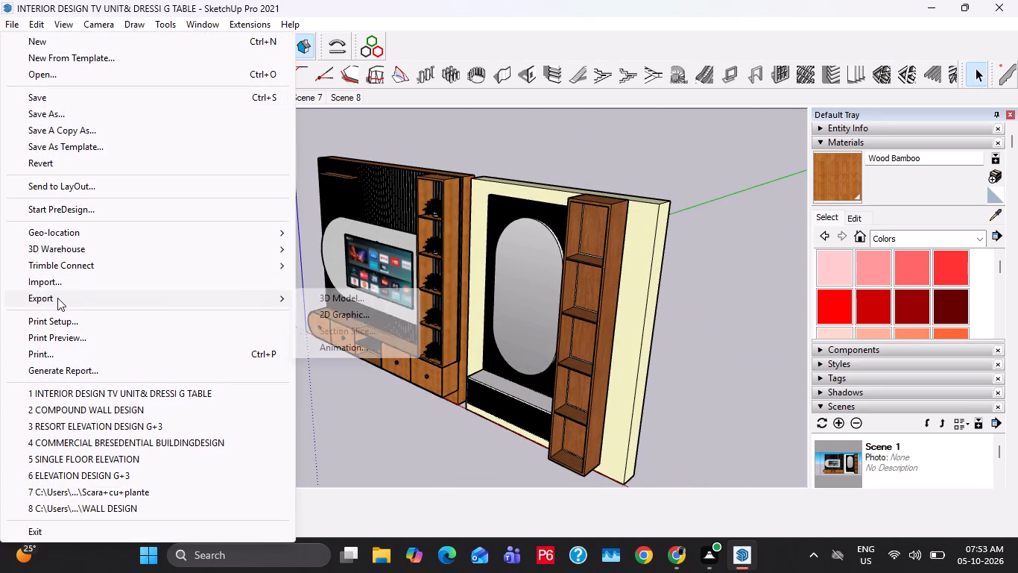
{"action": "left_click", "coordinate": [329, 310]}
{"action": "left_click", "coordinate": [589, 331]}
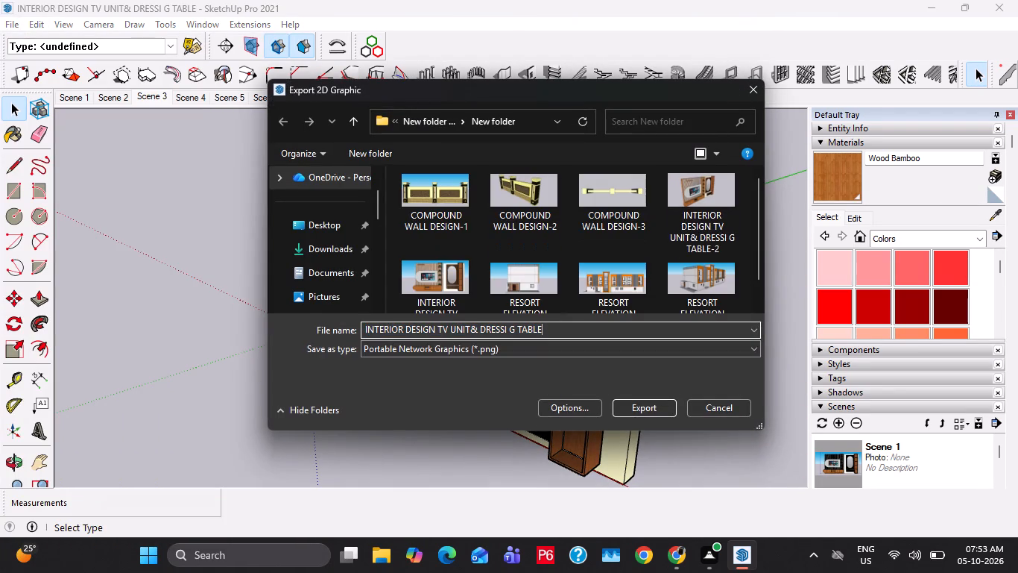
{"action": "key", "text": "minus"}
{"action": "key", "text": "3"}
{"action": "left_click", "coordinate": [660, 403]}
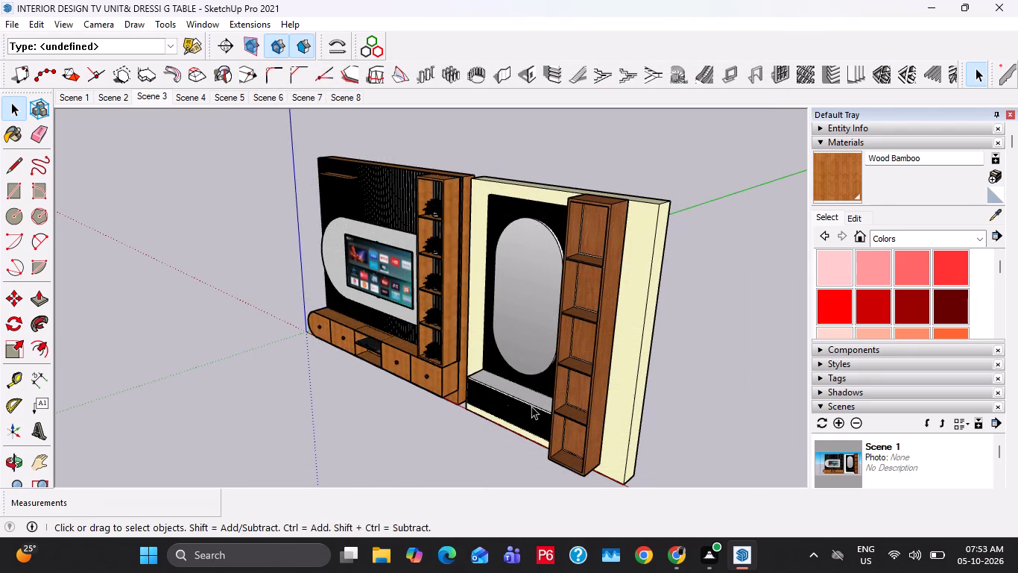
Repaint the TV unit's lower drawer cabinet with the white Color M00 and leave its group.
{"action": "middle_click_drag", "start_coordinate": [531, 406], "coordinate": [623, 334]}
{"action": "scroll", "coordinate": [447, 372], "scroll_direction": "up", "scroll_amount": 8}
{"action": "middle_click_drag", "start_coordinate": [347, 346], "coordinate": [472, 337]}
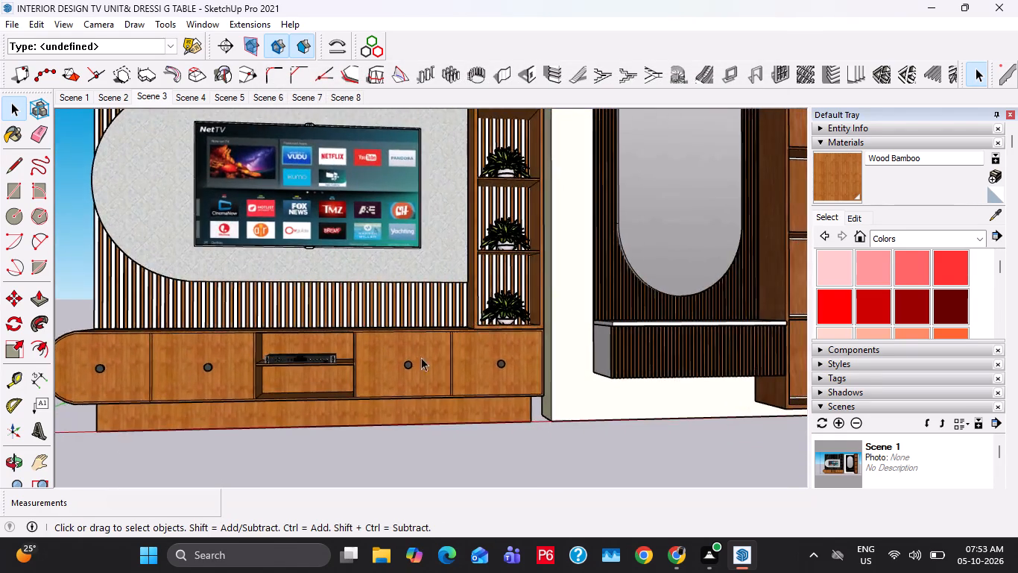
{"action": "scroll", "coordinate": [411, 360], "scroll_direction": "up", "scroll_amount": 3}
{"action": "double_click", "coordinate": [421, 346]}
{"action": "left_click", "coordinate": [421, 342]}
{"action": "left_click", "coordinate": [422, 345]}
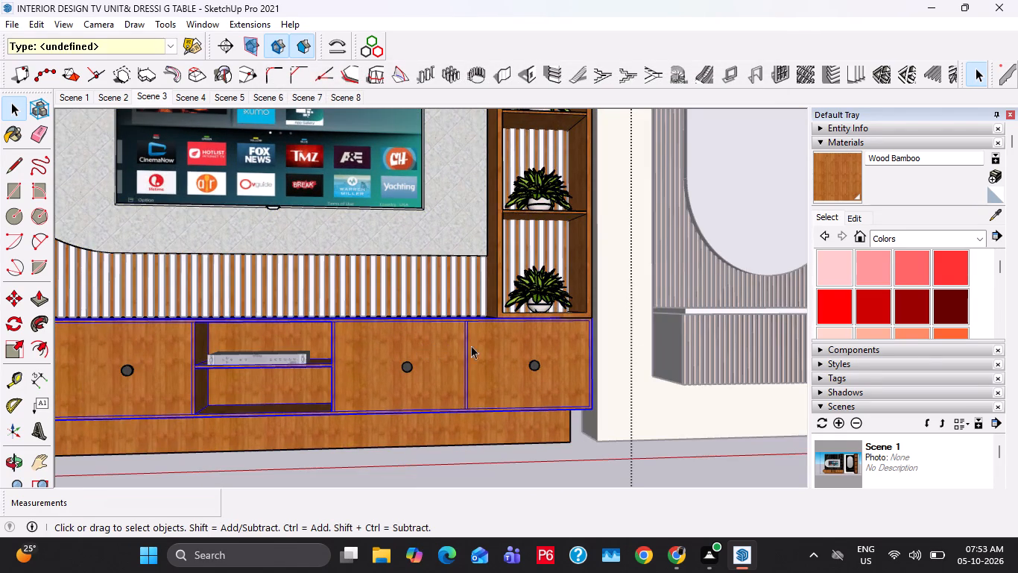
{"action": "scroll", "coordinate": [864, 248], "scroll_direction": "up", "scroll_amount": 4}
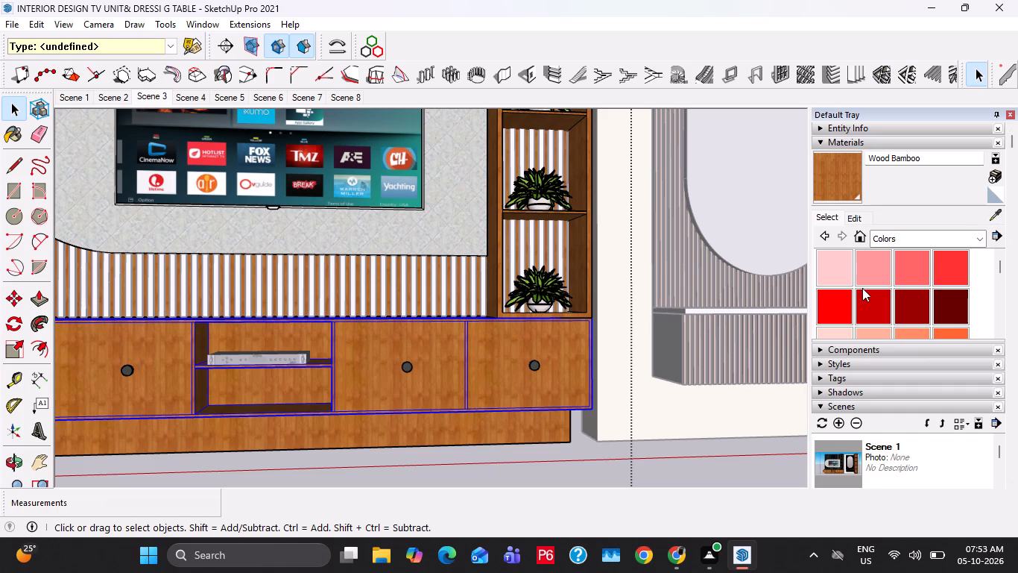
{"action": "scroll", "coordinate": [862, 288], "scroll_direction": "down", "scroll_amount": 12}
{"action": "scroll", "coordinate": [844, 300], "scroll_direction": "up", "scroll_amount": 3}
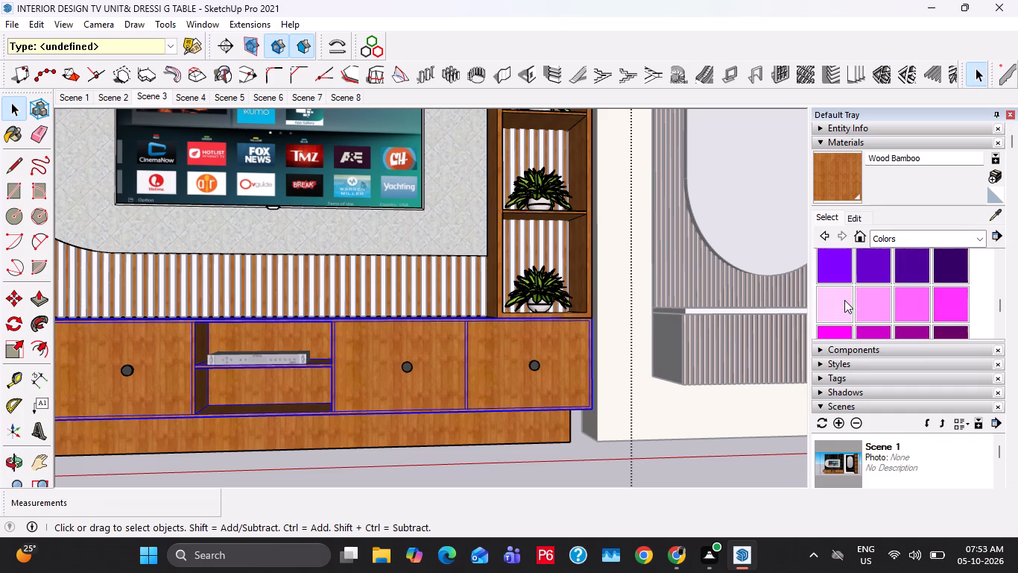
{"action": "scroll", "coordinate": [835, 308], "scroll_direction": "up", "scroll_amount": 4}
{"action": "scroll", "coordinate": [835, 308], "scroll_direction": "down", "scroll_amount": 5}
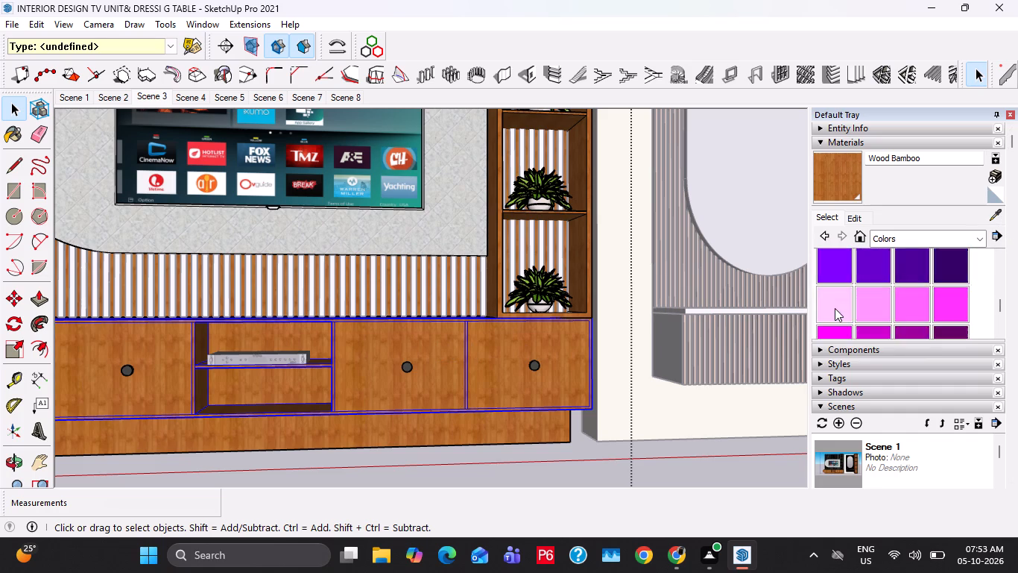
{"action": "scroll", "coordinate": [835, 308], "scroll_direction": "down", "scroll_amount": 2}
{"action": "scroll", "coordinate": [834, 300], "scroll_direction": "up", "scroll_amount": 1}
{"action": "left_click", "coordinate": [834, 290]}
{"action": "left_click", "coordinate": [563, 356]}
{"action": "middle_click_drag", "start_coordinate": [535, 369], "coordinate": [571, 447]}
{"action": "key", "text": "space"}
{"action": "key", "text": "Escape"}
{"action": "key", "text": "Escape"}
{"action": "key", "text": "space"}
{"action": "scroll", "coordinate": [539, 403], "scroll_direction": "down", "scroll_amount": 6}
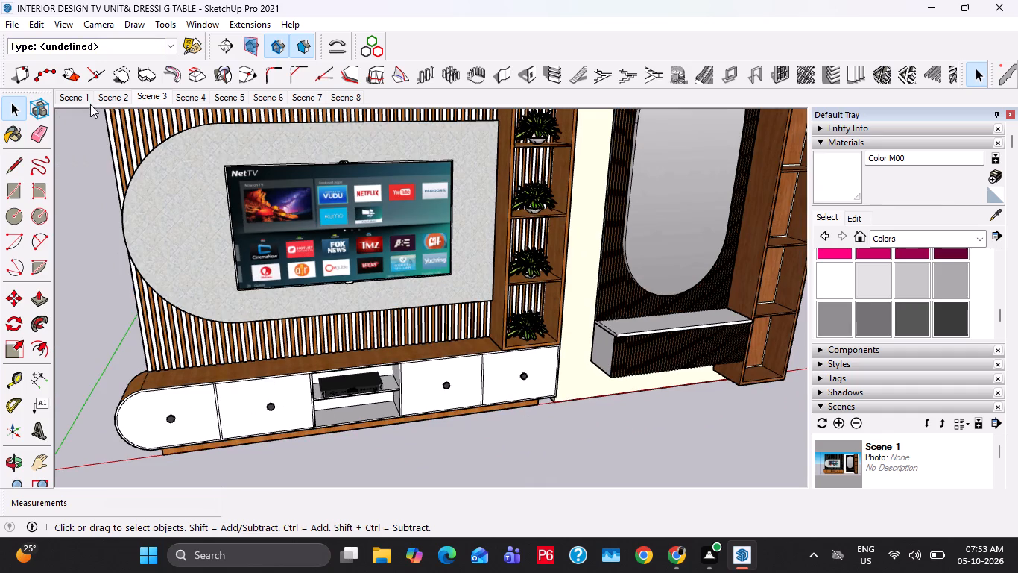
Export Scene 1 as a PNG 2D graphic, replacing the existing INTERIOR DESIGN TV UNIT& DRESSING TABLE-1 image.
{"action": "left_click", "coordinate": [84, 97]}
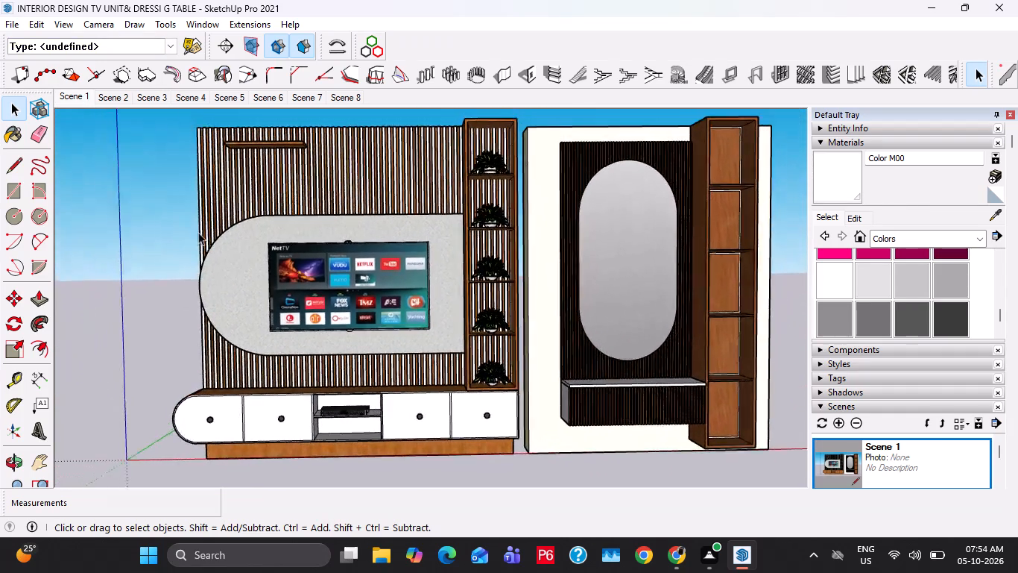
{"action": "left_click", "coordinate": [16, 25]}
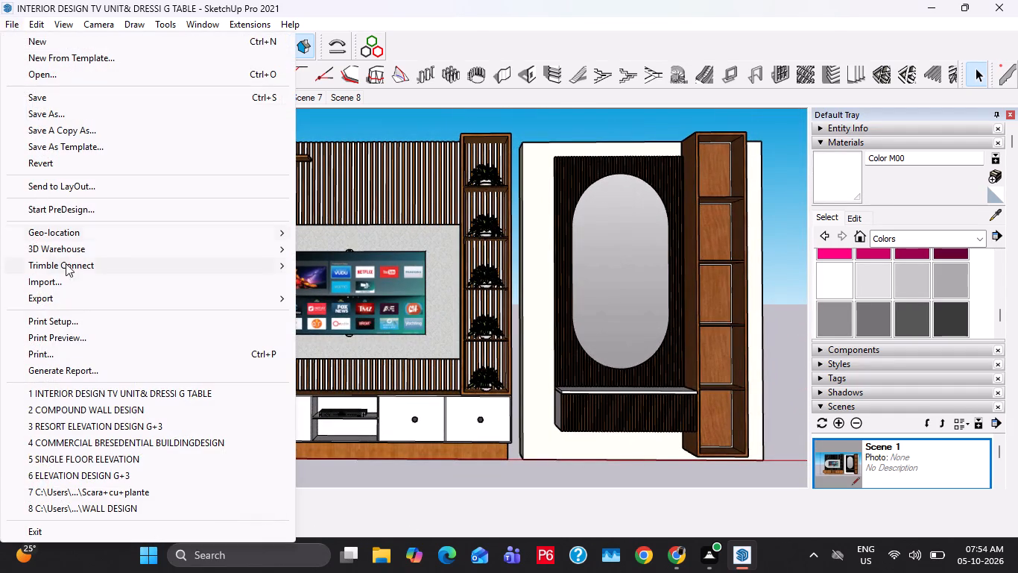
{"action": "left_click", "coordinate": [69, 295]}
{"action": "left_click", "coordinate": [334, 310]}
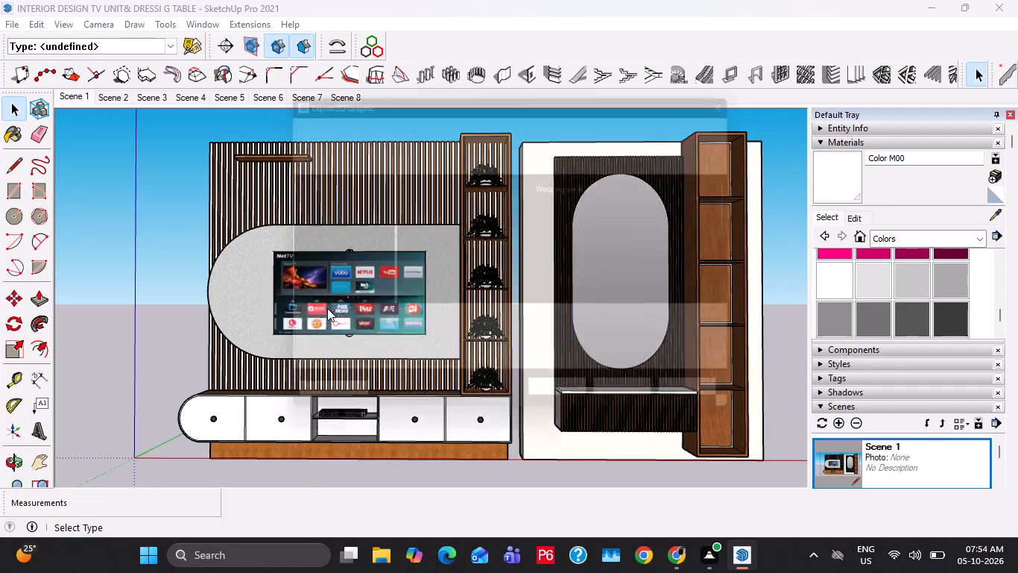
{"action": "scroll", "coordinate": [604, 262], "scroll_direction": "down", "scroll_amount": 2}
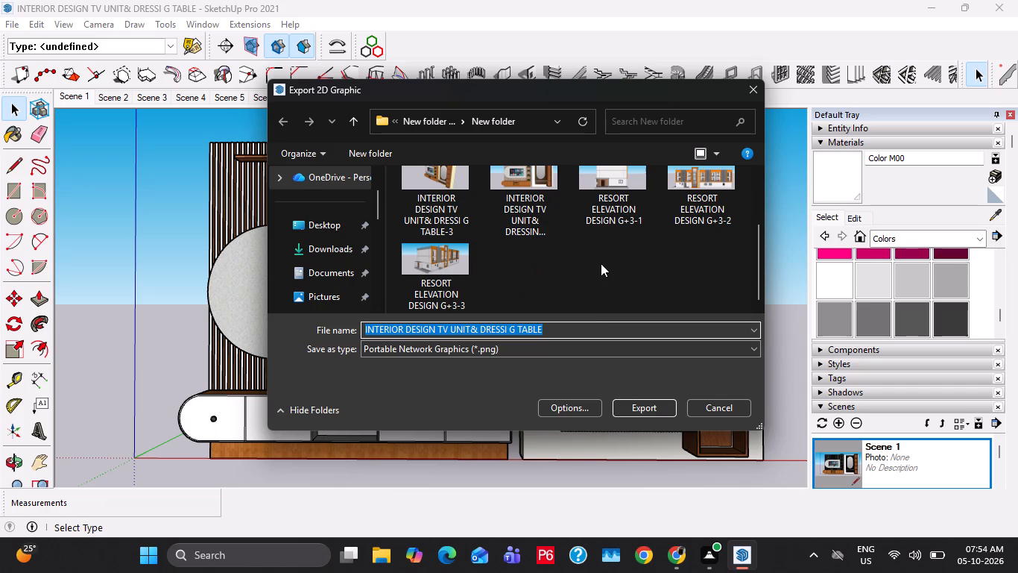
{"action": "scroll", "coordinate": [600, 263], "scroll_direction": "up", "scroll_amount": 1}
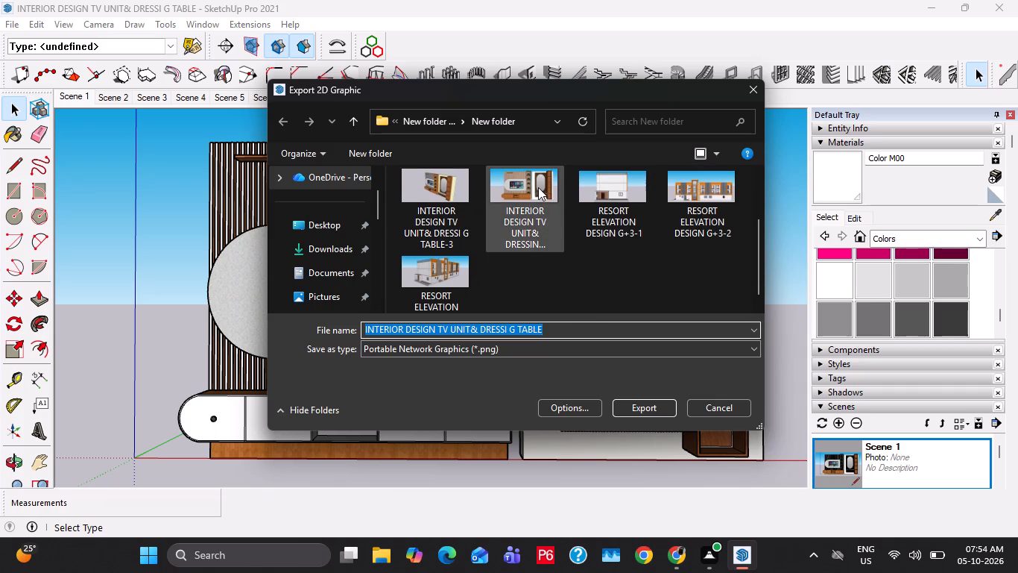
{"action": "left_click", "coordinate": [538, 187]}
{"action": "left_click", "coordinate": [635, 400]}
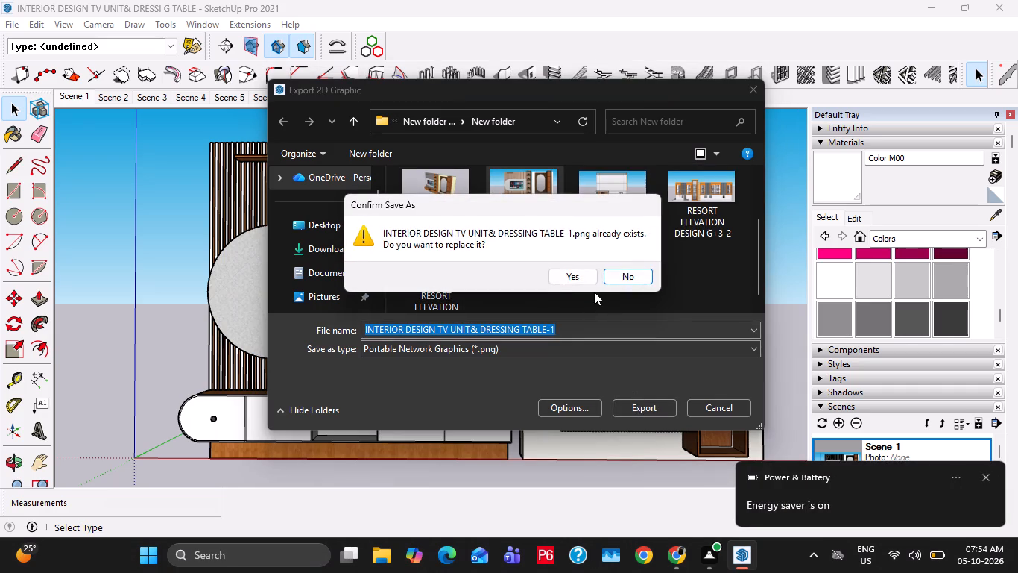
{"action": "left_click", "coordinate": [566, 275]}
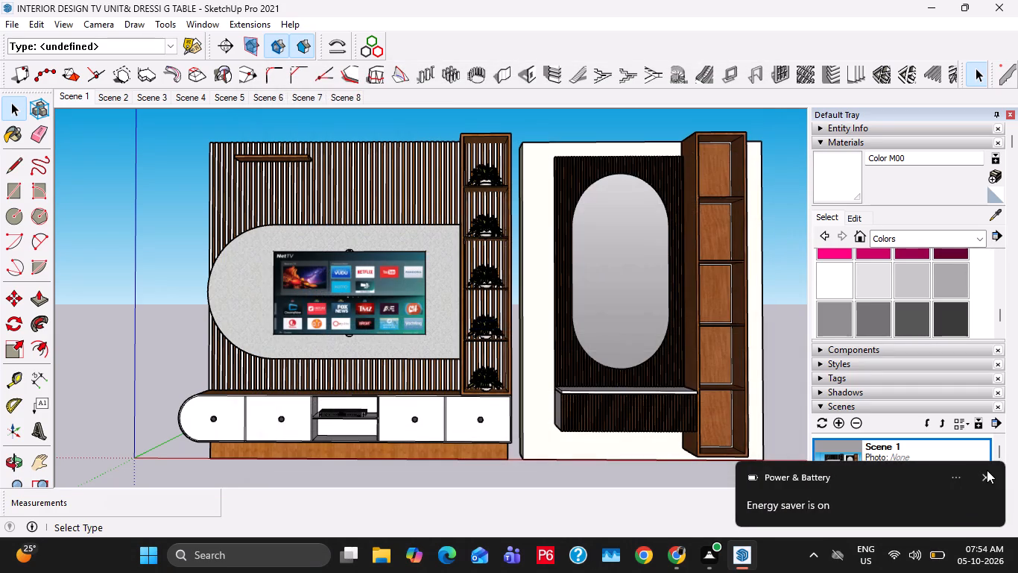
{"action": "left_click", "coordinate": [987, 472]}
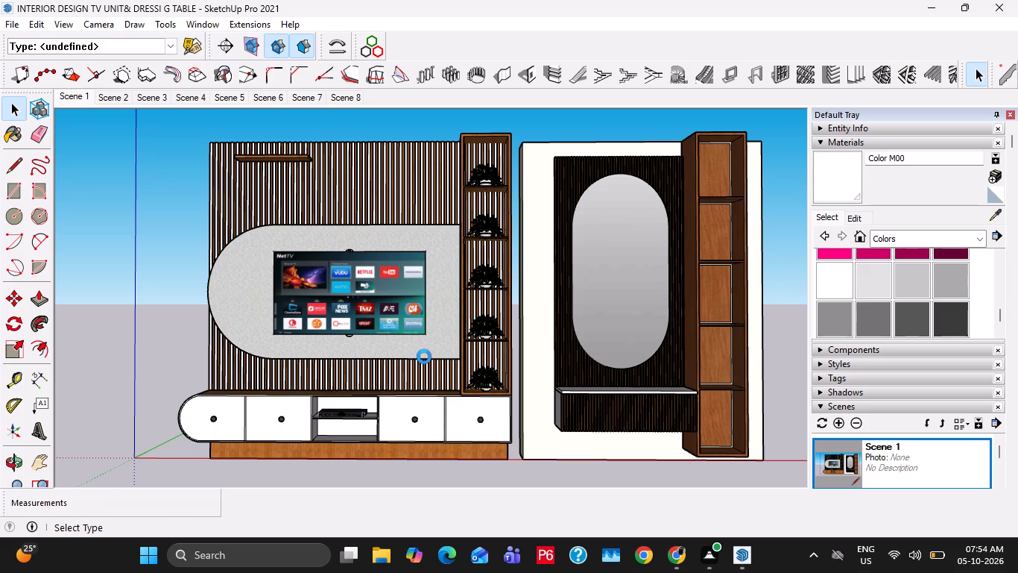
Save the model.
{"action": "key", "text": "ctrl+s"}
Switch to Scene 2.
{"action": "left_click", "coordinate": [109, 100]}
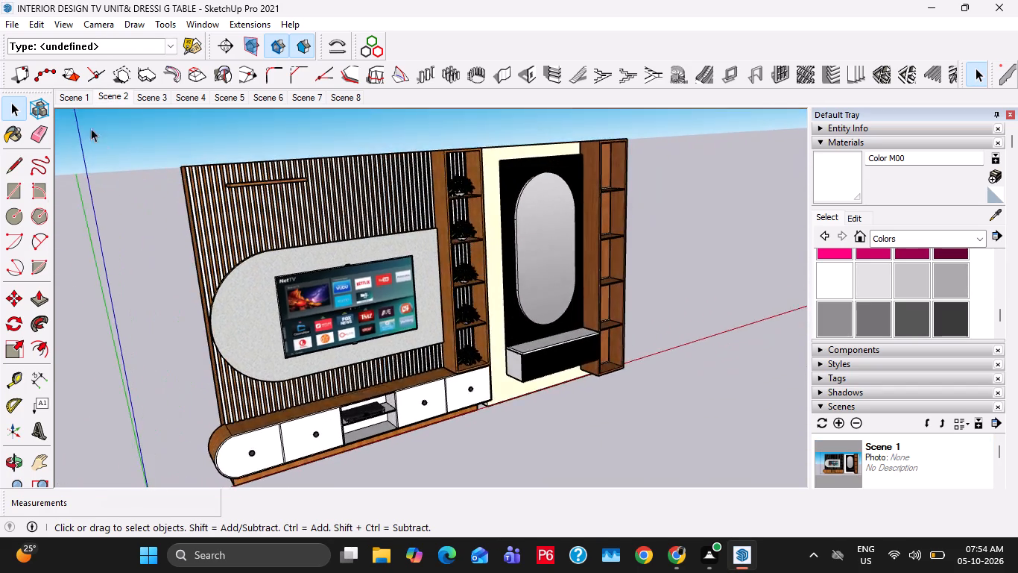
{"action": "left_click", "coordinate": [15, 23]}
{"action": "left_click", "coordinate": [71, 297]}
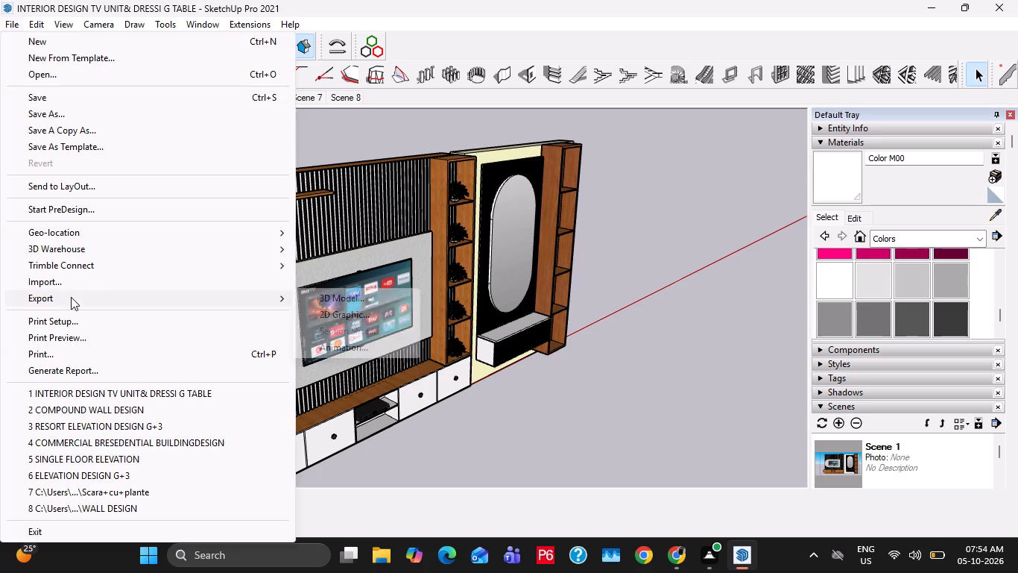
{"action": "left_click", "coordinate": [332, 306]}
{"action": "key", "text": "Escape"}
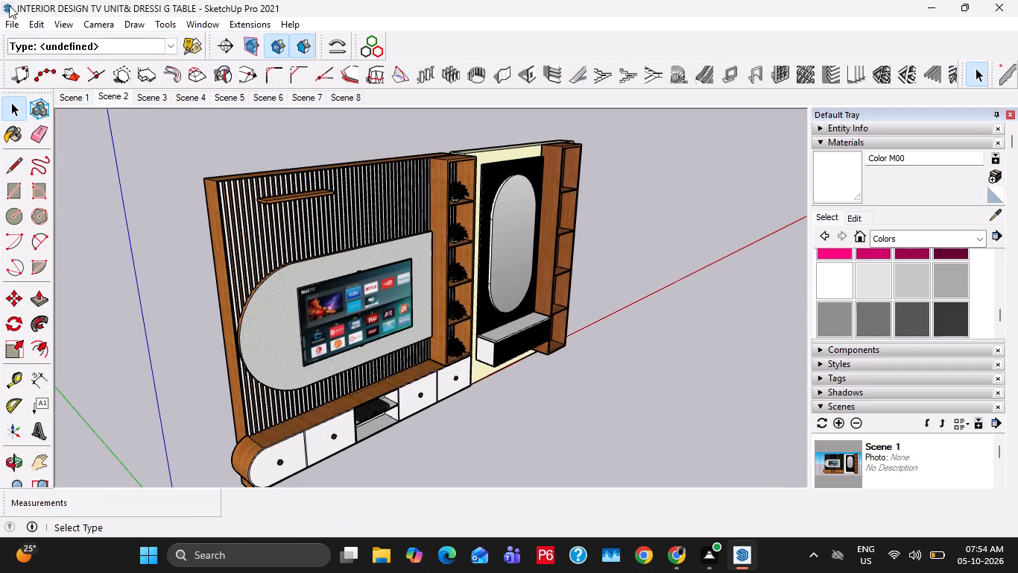
Export Scene 2 as a PNG 2D graphic, replacing the existing INTERIOR DESIGN TV UNIT& DRESSI G TABLE-2 image.
{"action": "left_click", "coordinate": [18, 28]}
{"action": "left_click", "coordinate": [69, 294]}
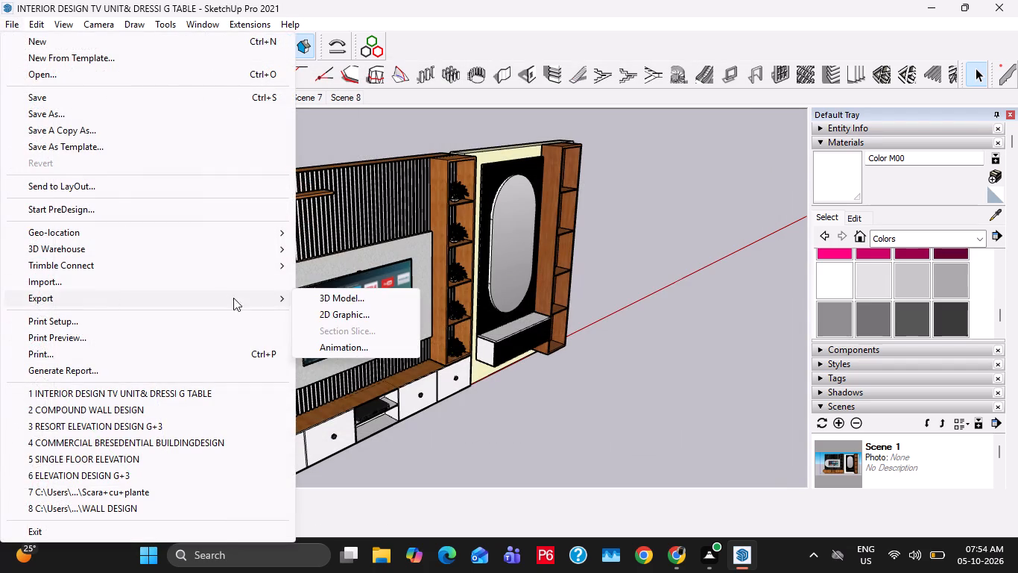
{"action": "left_click", "coordinate": [323, 320]}
{"action": "left_click", "coordinate": [577, 331]}
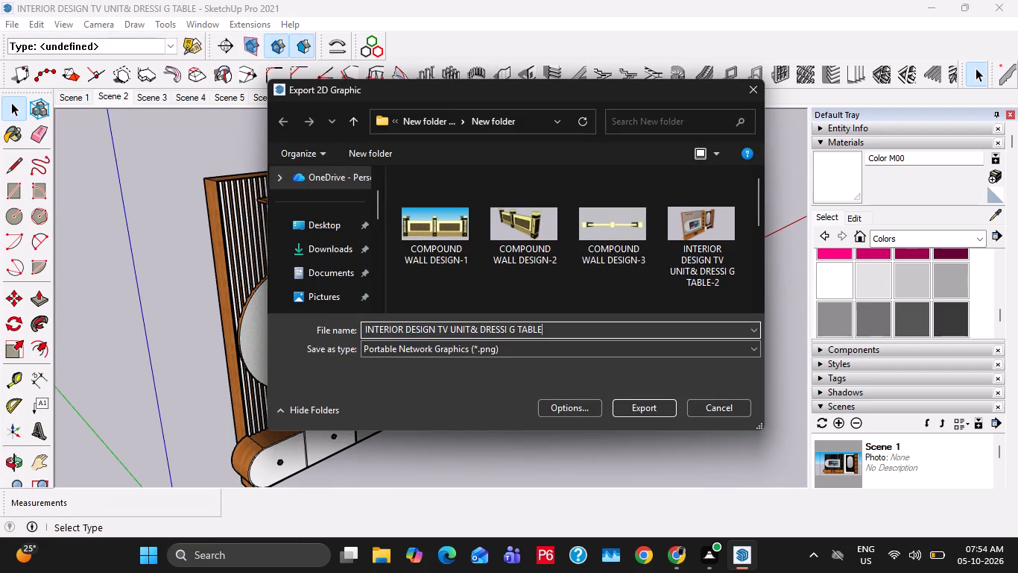
{"action": "scroll", "coordinate": [533, 258], "scroll_direction": "down", "scroll_amount": 2}
{"action": "scroll", "coordinate": [513, 268], "scroll_direction": "up", "scroll_amount": 1}
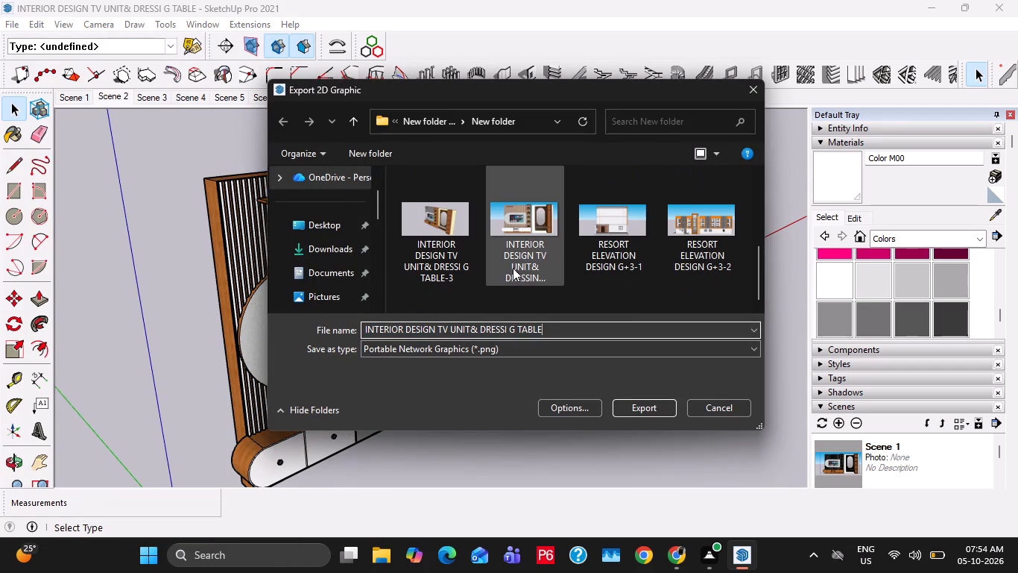
{"action": "left_click", "coordinate": [531, 252]}
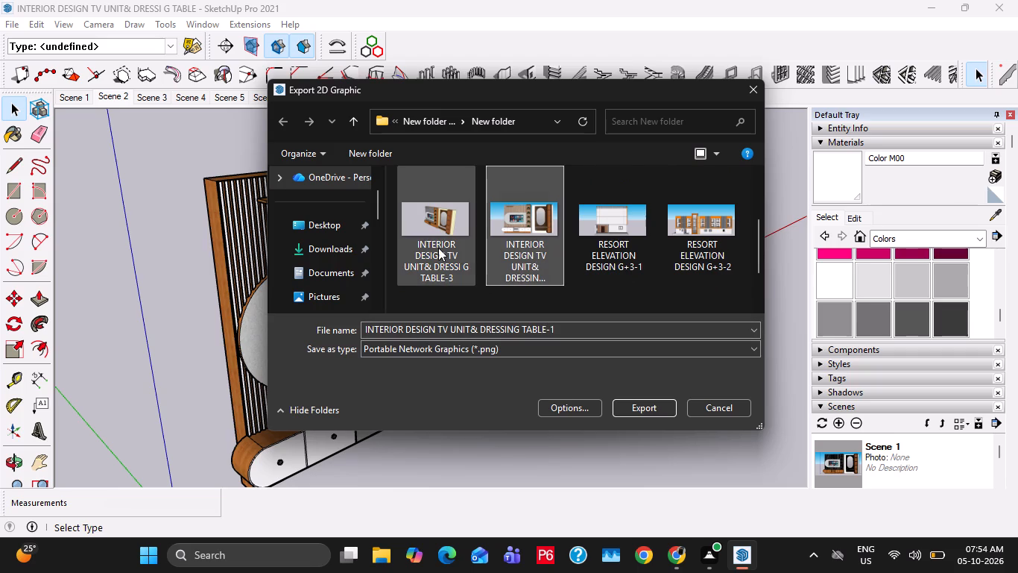
{"action": "scroll", "coordinate": [626, 239], "scroll_direction": "up", "scroll_amount": 1}
{"action": "left_click", "coordinate": [682, 241]}
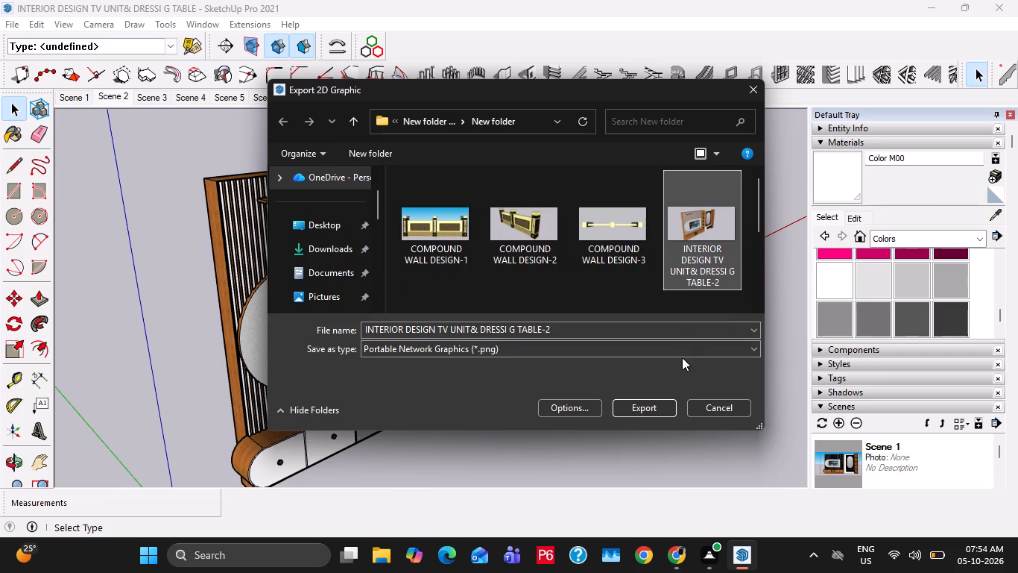
{"action": "left_click", "coordinate": [636, 415]}
{"action": "left_click", "coordinate": [571, 286]}
{"action": "left_click", "coordinate": [569, 281]}
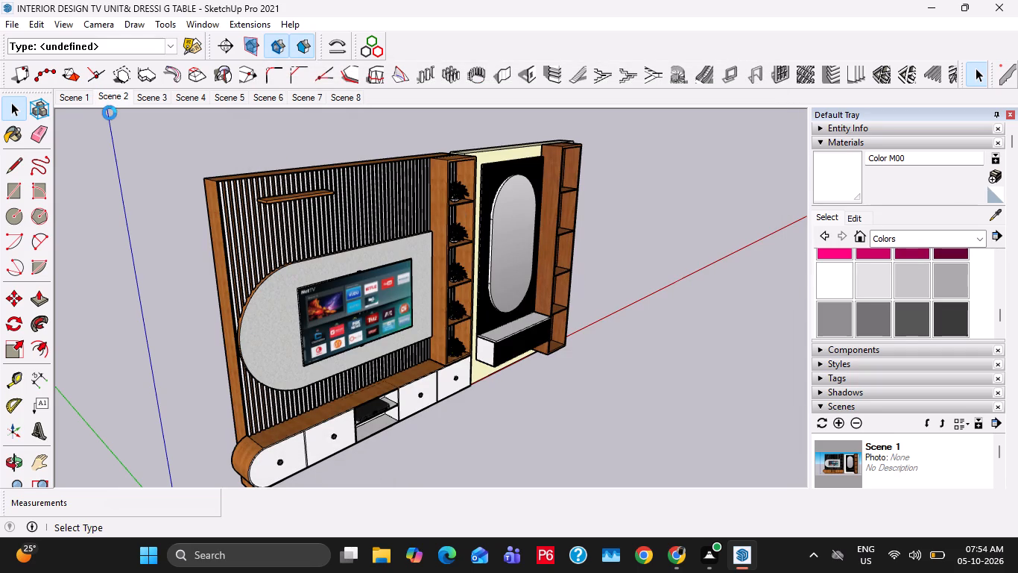
Switch to Scene 3 and export it as a PNG 2D graphic, replacing the existing INTERIOR DESIGN TV UNIT& DRESSI G TABLE-3 image.
{"action": "left_click", "coordinate": [149, 98]}
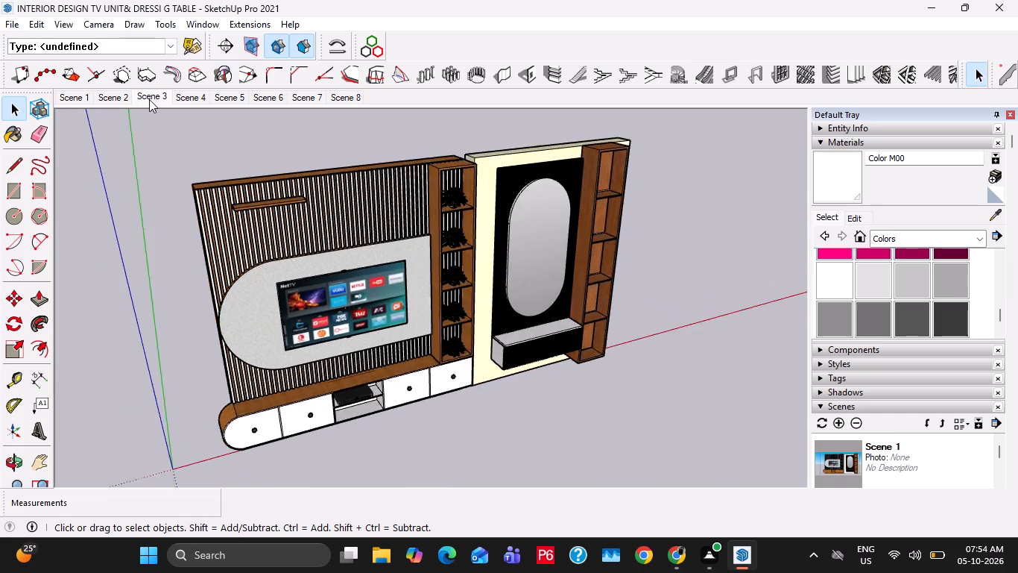
{"action": "left_click", "coordinate": [16, 27]}
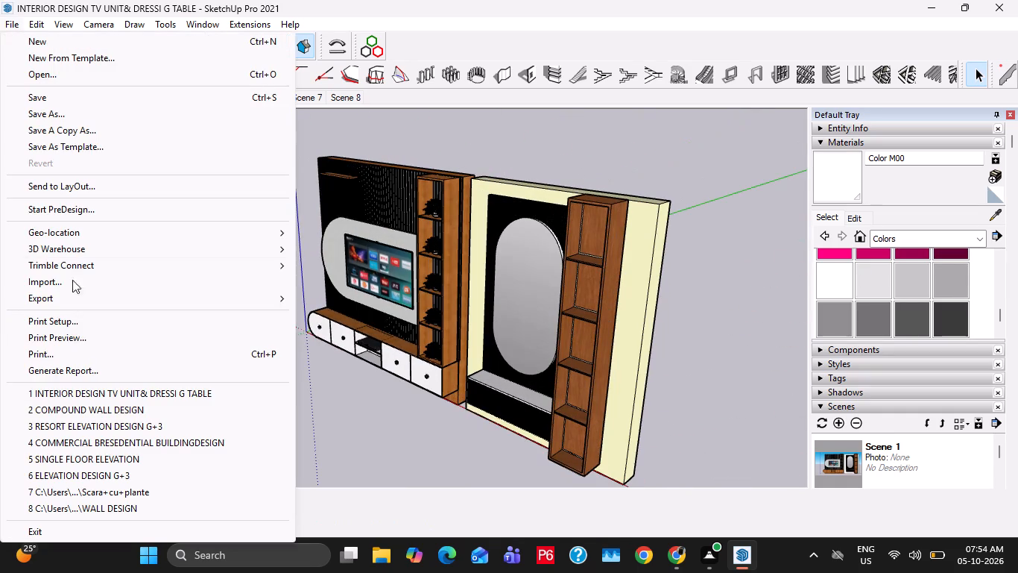
{"action": "left_click", "coordinate": [64, 300]}
{"action": "left_click", "coordinate": [336, 312]}
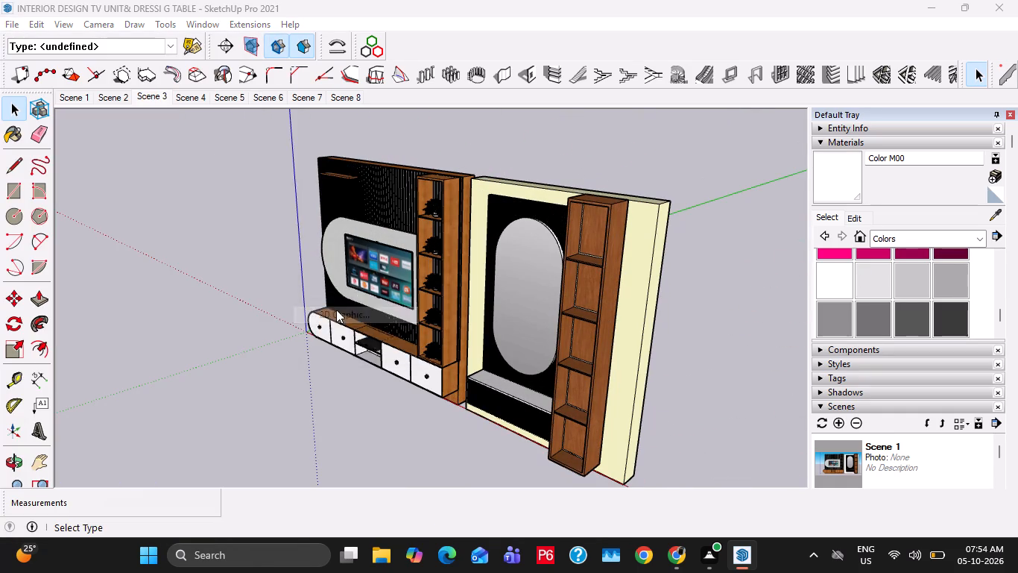
{"action": "left_click", "coordinate": [576, 322]}
{"action": "key", "text": "minus"}
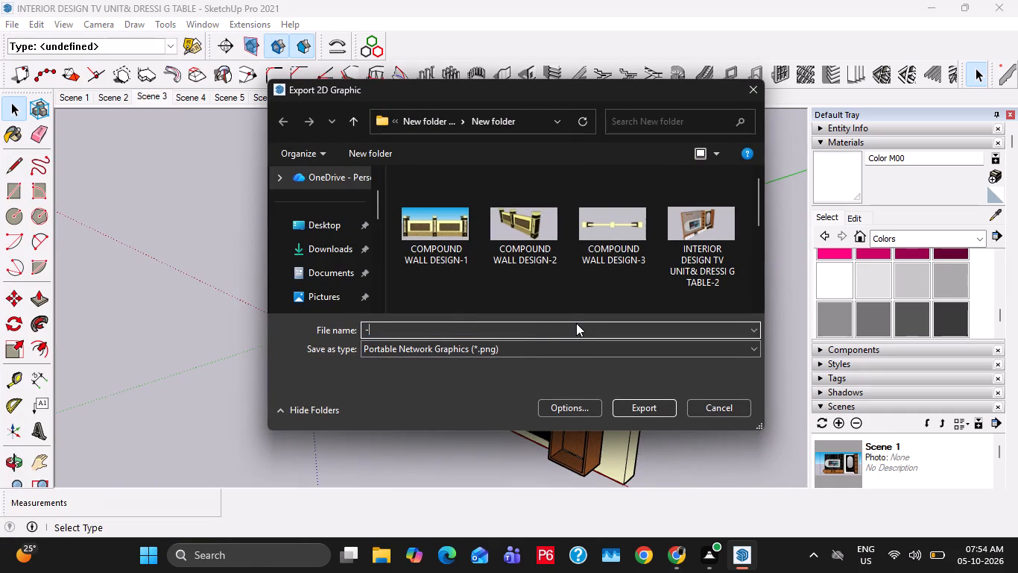
{"action": "scroll", "coordinate": [587, 255], "scroll_direction": "down", "scroll_amount": 1}
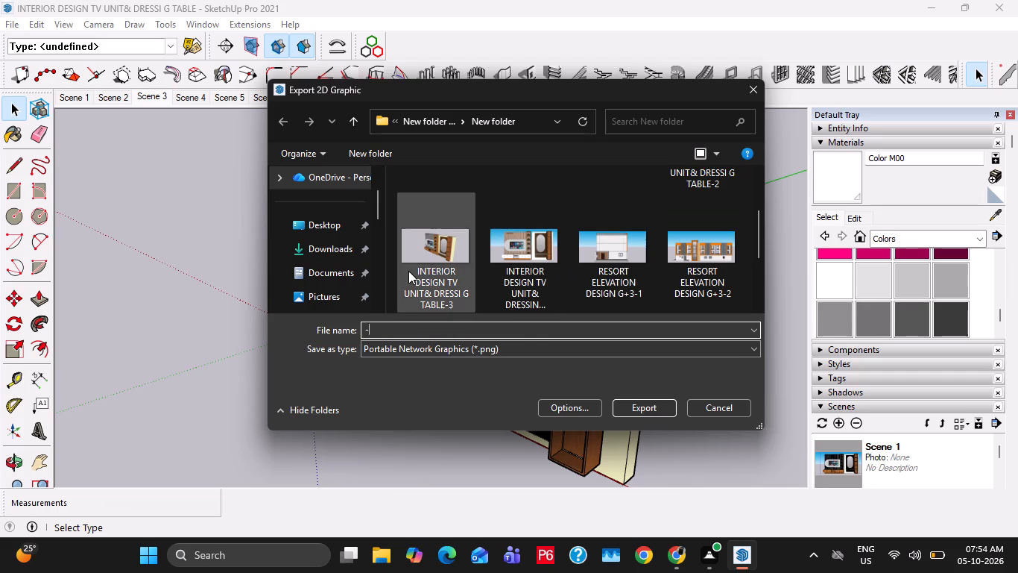
{"action": "left_click", "coordinate": [441, 264]}
{"action": "left_click", "coordinate": [638, 410]}
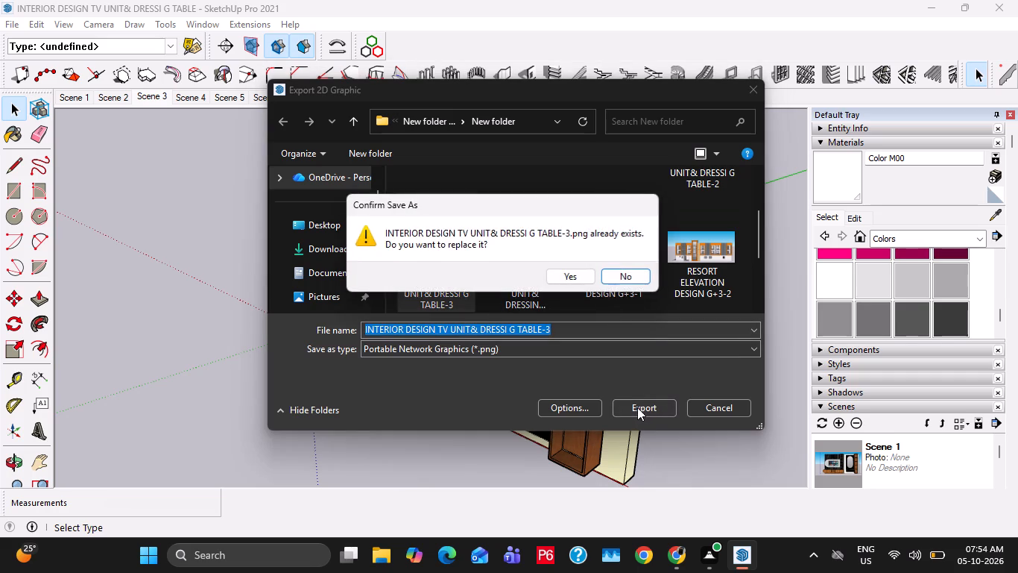
{"action": "left_click", "coordinate": [564, 284]}
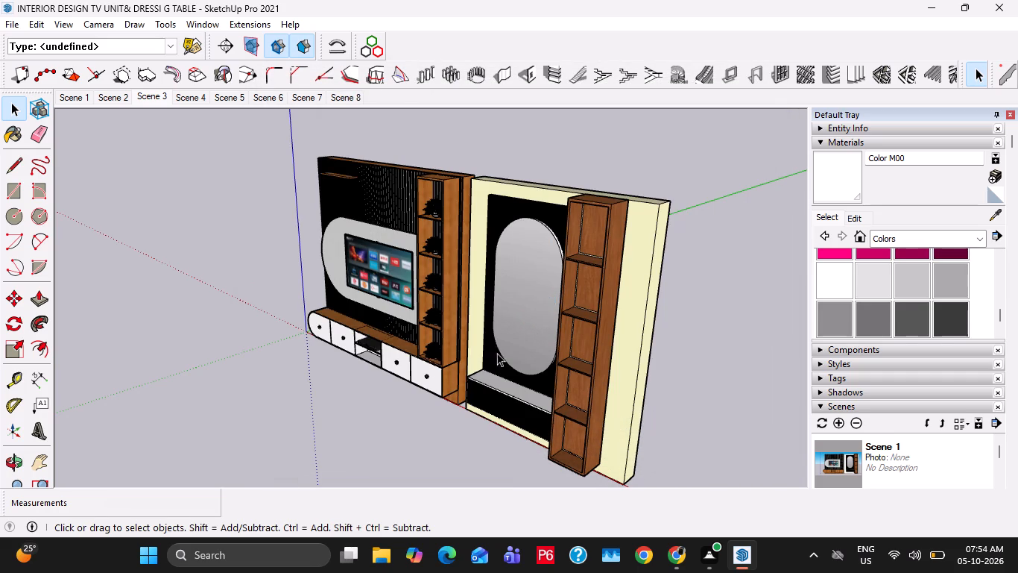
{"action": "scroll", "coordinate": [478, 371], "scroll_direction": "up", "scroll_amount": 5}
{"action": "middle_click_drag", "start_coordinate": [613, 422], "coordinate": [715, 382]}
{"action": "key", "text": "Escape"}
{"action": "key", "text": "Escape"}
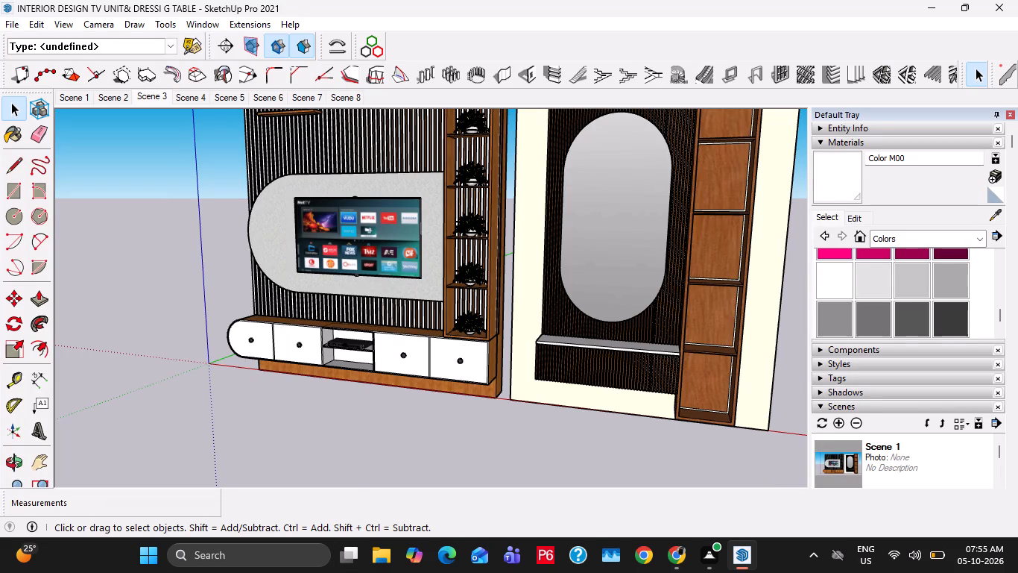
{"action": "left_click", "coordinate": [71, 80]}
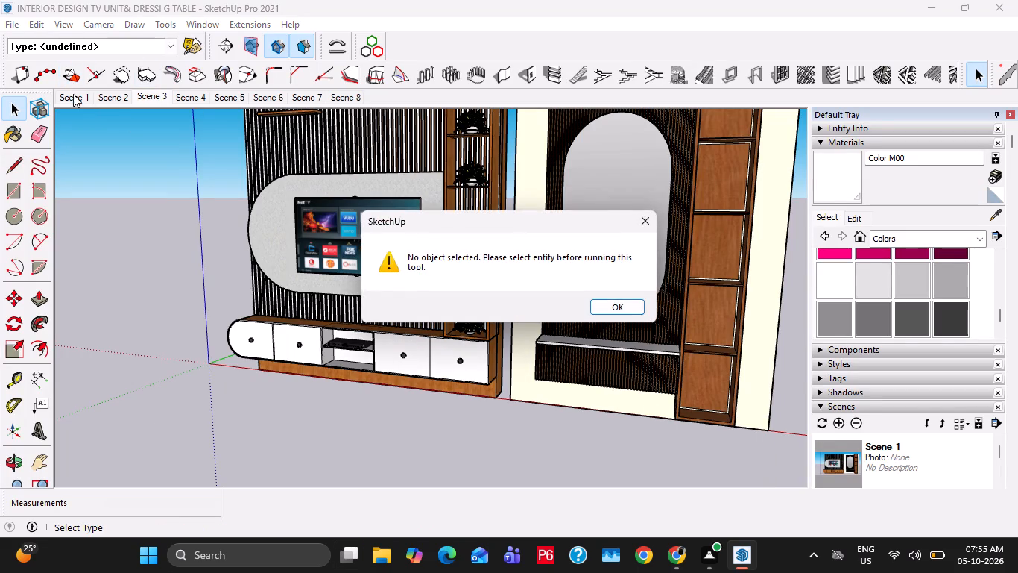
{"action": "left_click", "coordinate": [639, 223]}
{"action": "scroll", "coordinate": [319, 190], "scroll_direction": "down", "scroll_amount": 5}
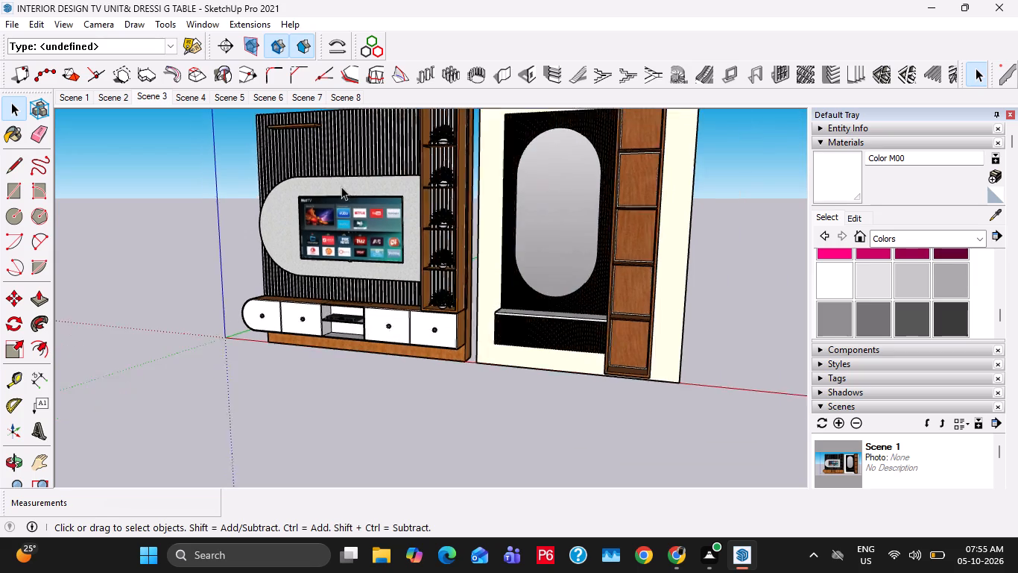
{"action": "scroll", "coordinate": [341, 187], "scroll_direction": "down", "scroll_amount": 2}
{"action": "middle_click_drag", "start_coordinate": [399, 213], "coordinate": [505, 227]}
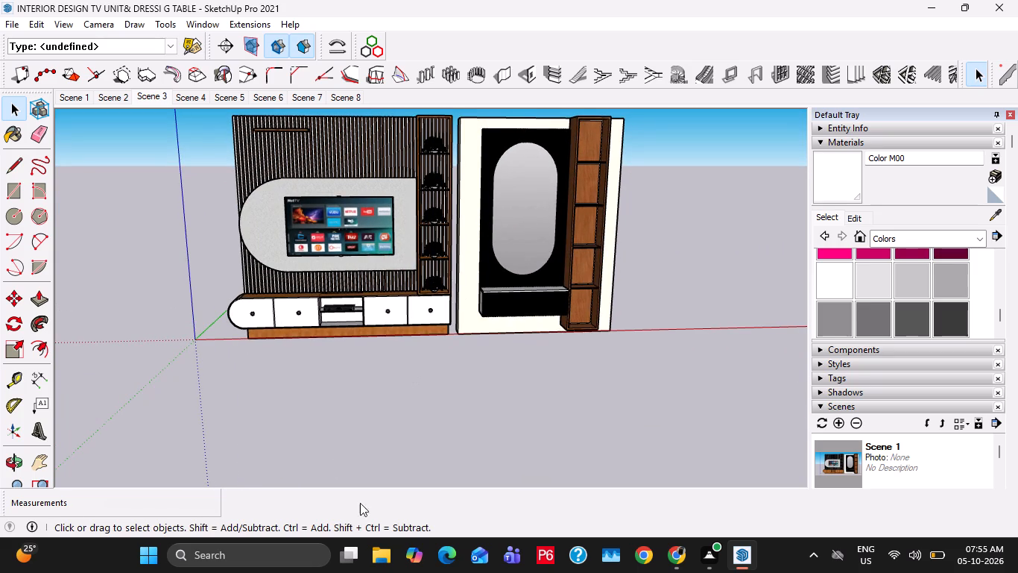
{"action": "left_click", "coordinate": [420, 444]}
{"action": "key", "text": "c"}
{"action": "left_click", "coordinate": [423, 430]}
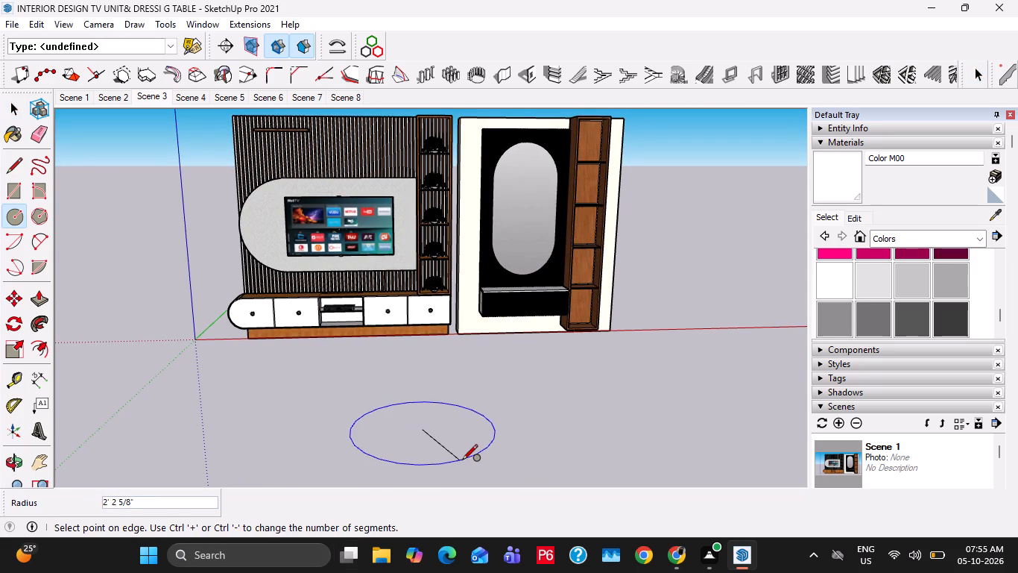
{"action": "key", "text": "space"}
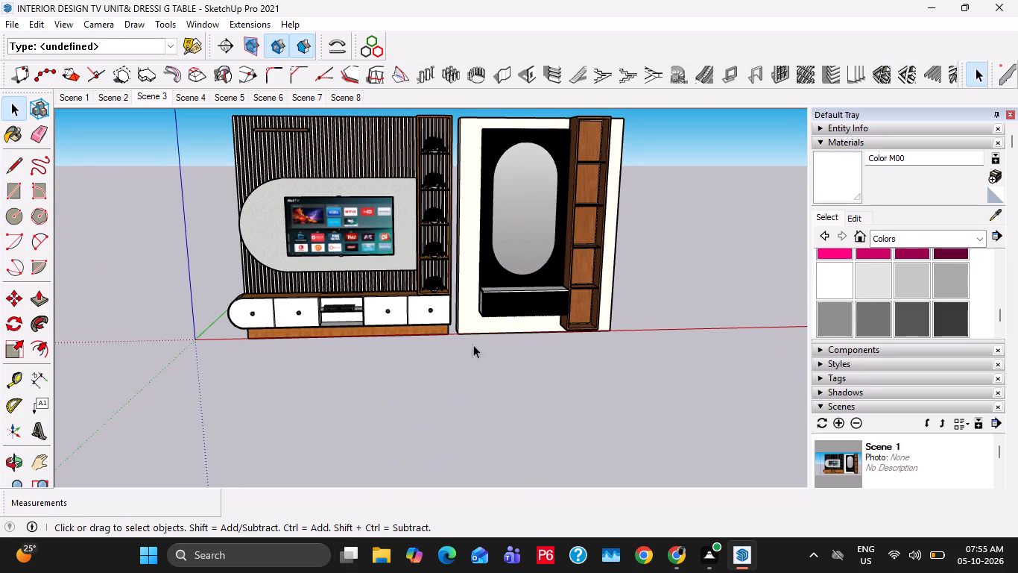
Build a left-to-right, two-flight staircase with 10 risers per flight using Build Staircase 2, starting on the red axis beside the dressing table and running roughly along the green axis.
{"action": "middle_click_drag", "start_coordinate": [534, 310], "coordinate": [543, 366]}
{"action": "left_click", "coordinate": [603, 75]}
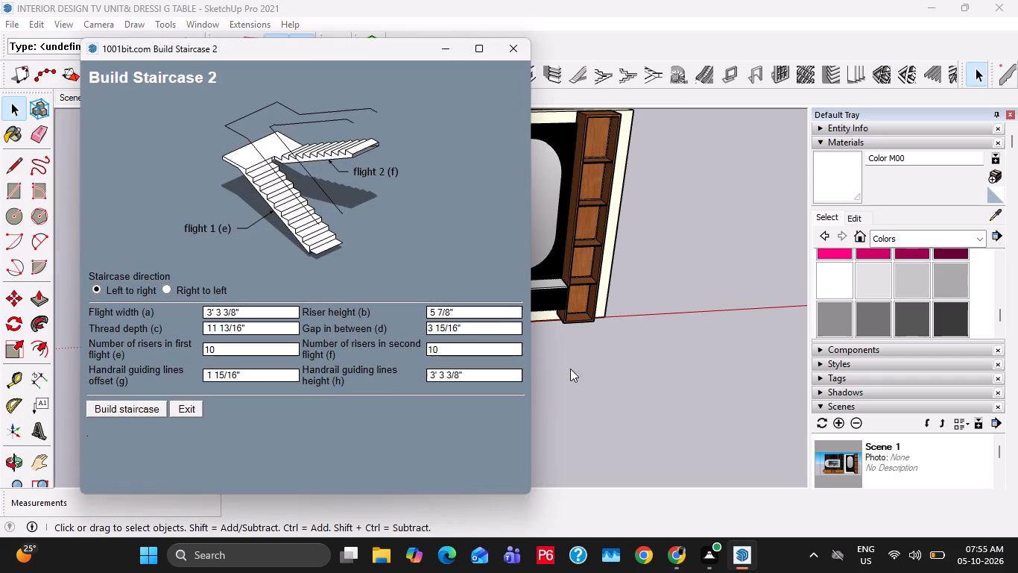
{"action": "left_click", "coordinate": [154, 410]}
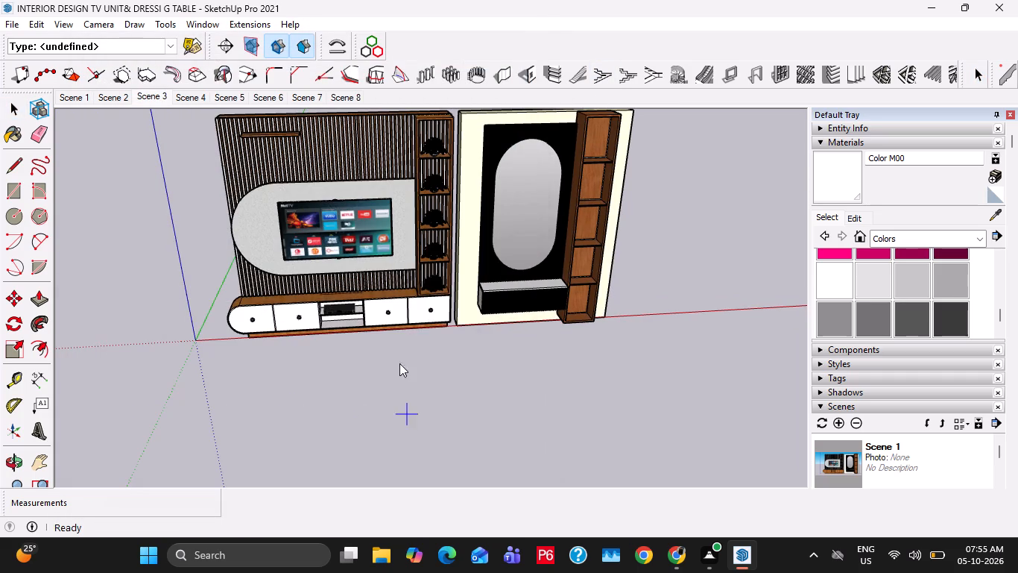
{"action": "scroll", "coordinate": [388, 362], "scroll_direction": "down", "scroll_amount": 3}
{"action": "middle_click_drag", "start_coordinate": [561, 366], "coordinate": [329, 461], "text": "shift"}
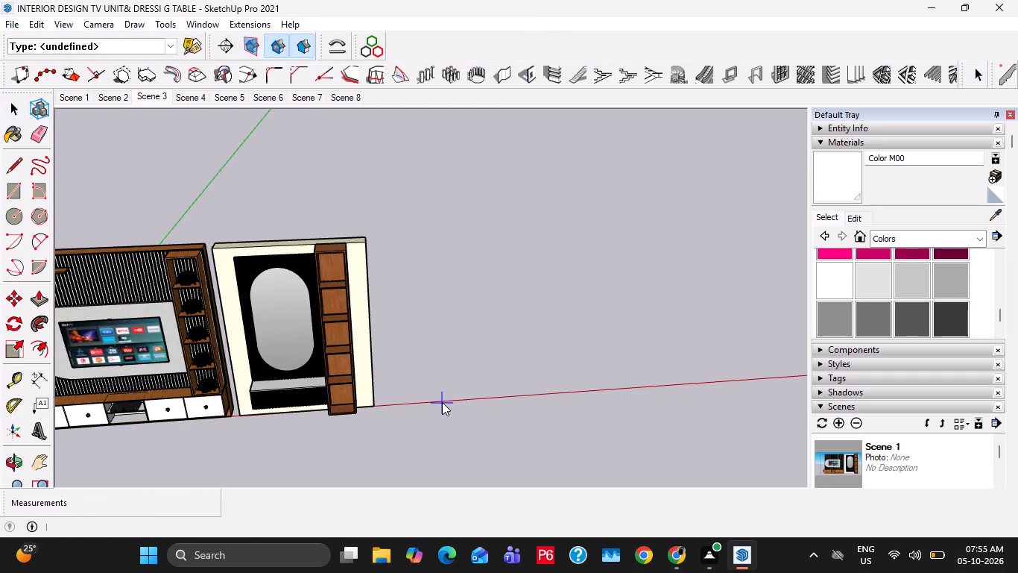
{"action": "left_click", "coordinate": [443, 401]}
{"action": "middle_click_drag", "start_coordinate": [452, 349], "coordinate": [441, 334]}
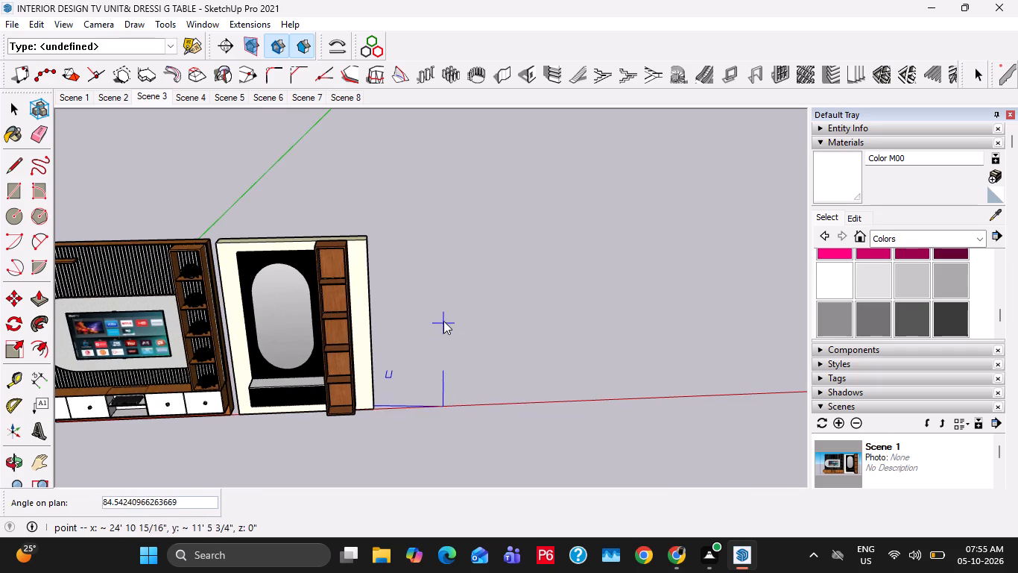
{"action": "middle_click_drag", "start_coordinate": [443, 317], "coordinate": [170, 401]}
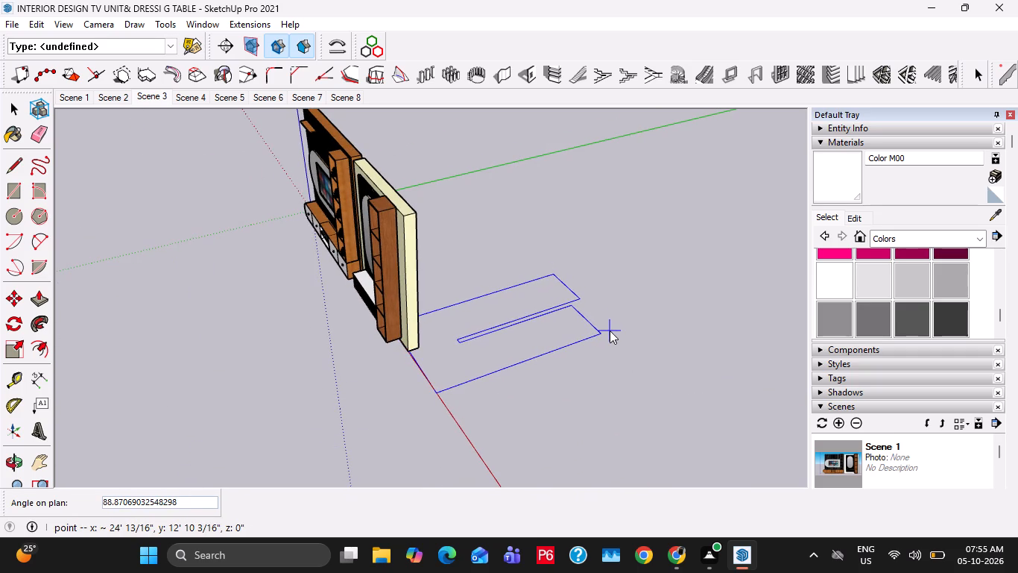
{"action": "left_click", "coordinate": [610, 328]}
Examine the lower steps of the staircase's first flight and try the Tape Measure on a riser.
{"action": "middle_click_drag", "start_coordinate": [604, 347], "coordinate": [550, 366]}
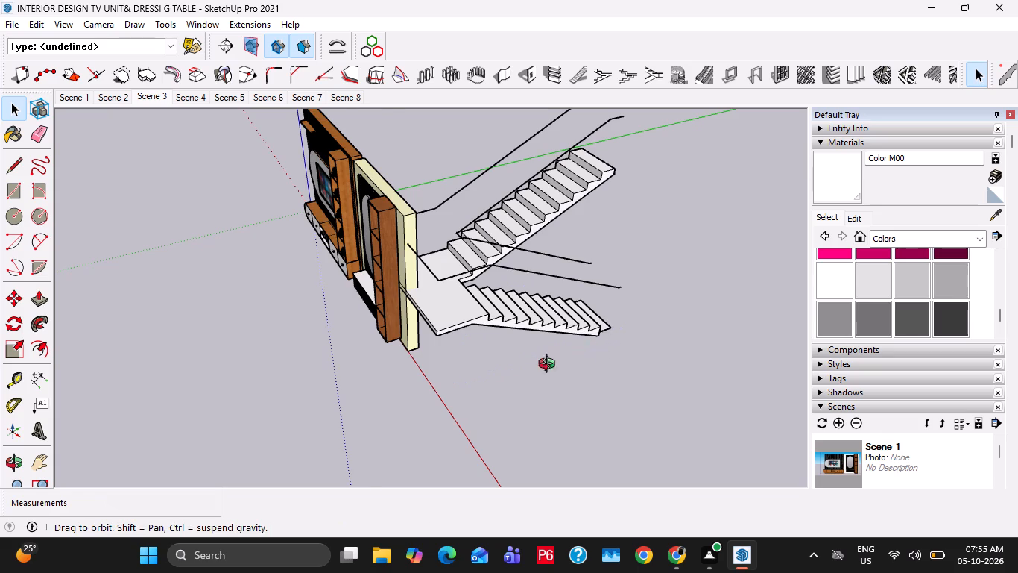
{"action": "middle_click_drag", "start_coordinate": [550, 366], "coordinate": [261, 376]}
{"action": "scroll", "coordinate": [399, 360], "scroll_direction": "up", "scroll_amount": 7}
{"action": "middle_click_drag", "start_coordinate": [432, 451], "coordinate": [492, 367]}
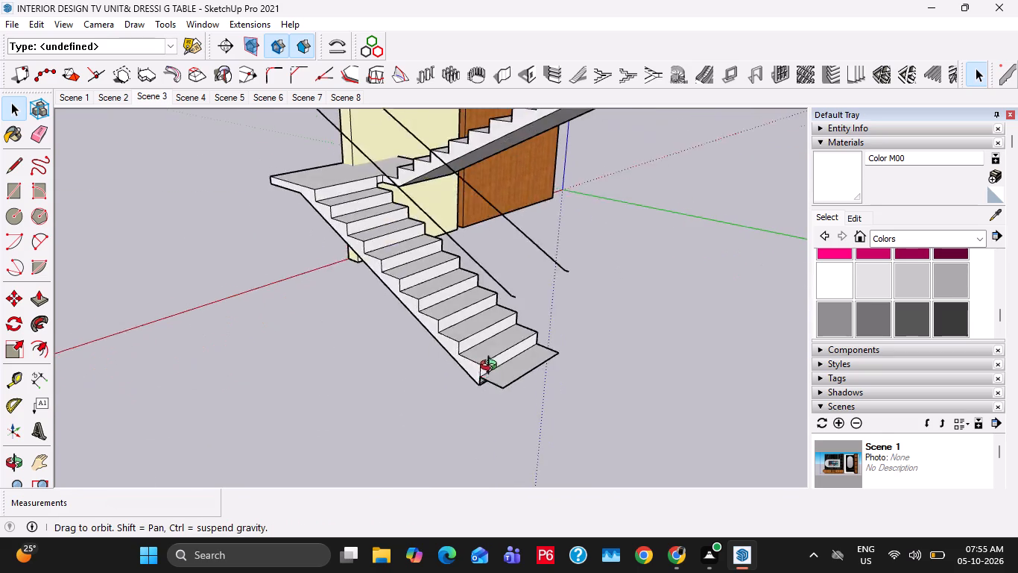
{"action": "middle_click_drag", "start_coordinate": [492, 367], "coordinate": [493, 365]}
{"action": "scroll", "coordinate": [505, 335], "scroll_direction": "up", "scroll_amount": 9}
{"action": "left_click", "coordinate": [537, 342]}
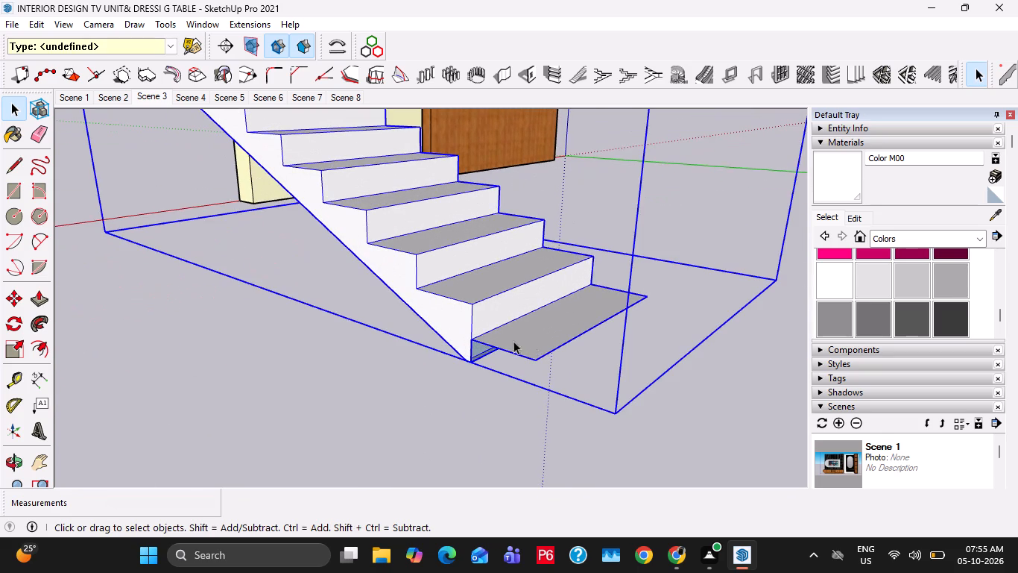
{"action": "scroll", "coordinate": [493, 326], "scroll_direction": "up", "scroll_amount": 2}
{"action": "key", "text": "t"}
{"action": "left_click", "coordinate": [449, 230]}
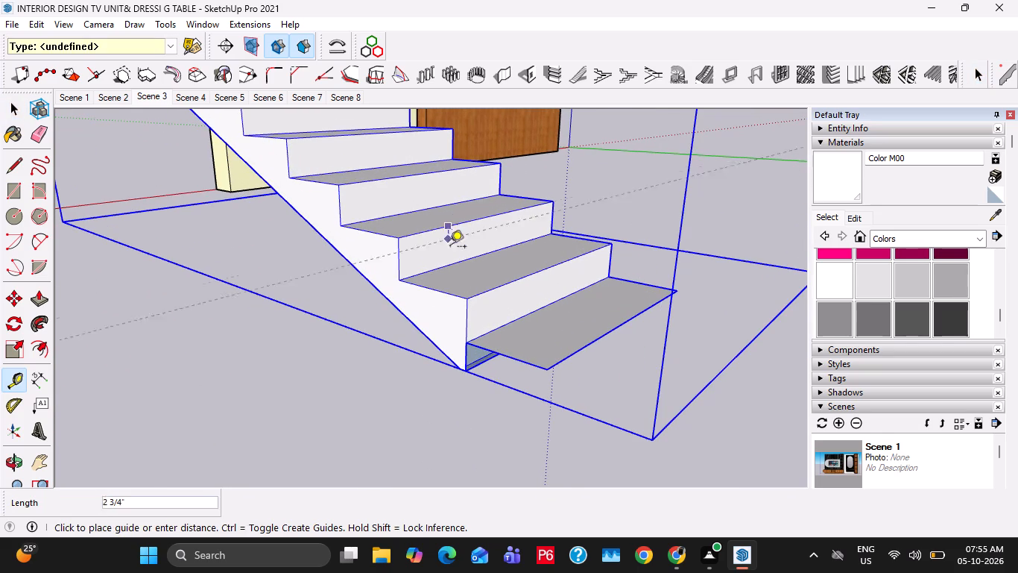
{"action": "key", "text": "space"}
Examine the staircase's landing and the junction between its two flights from several angles, along with its position behind the dressing table.
{"action": "scroll", "coordinate": [491, 342], "scroll_direction": "down", "scroll_amount": 18}
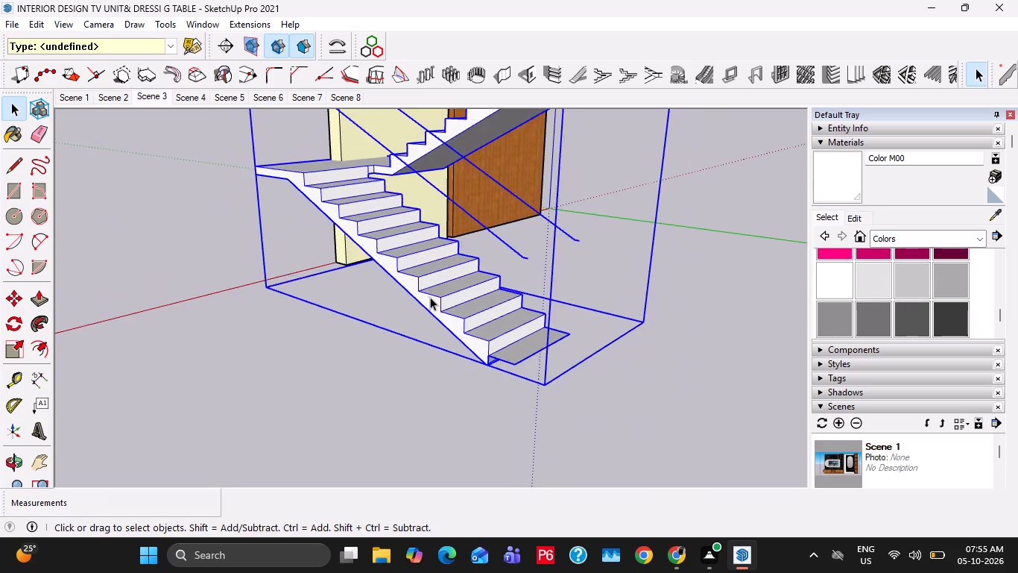
{"action": "middle_click_drag", "start_coordinate": [432, 297], "coordinate": [452, 351], "text": "shift"}
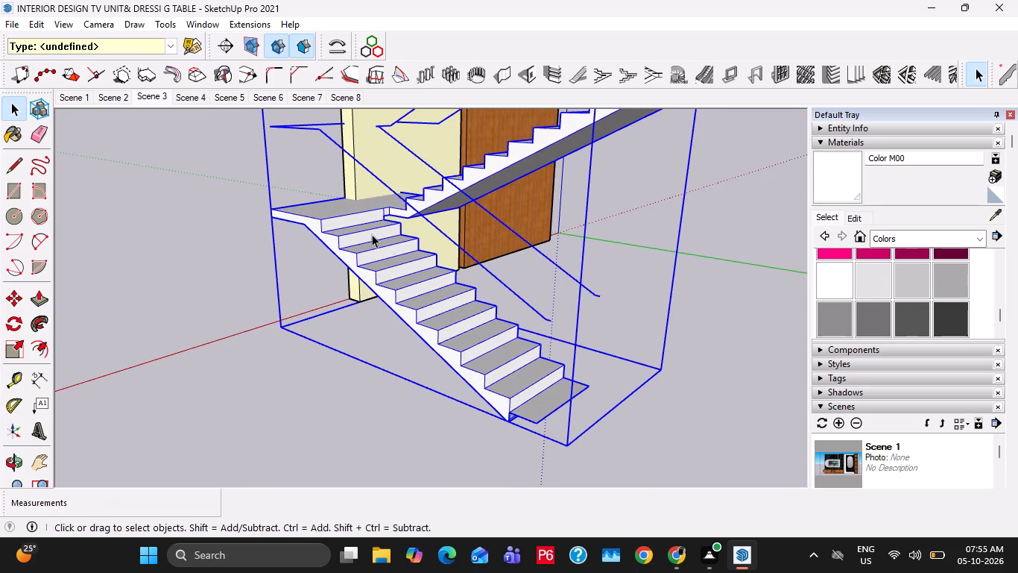
{"action": "middle_click_drag", "start_coordinate": [371, 234], "coordinate": [421, 406]}
{"action": "middle_click_drag", "start_coordinate": [419, 373], "coordinate": [478, 405]}
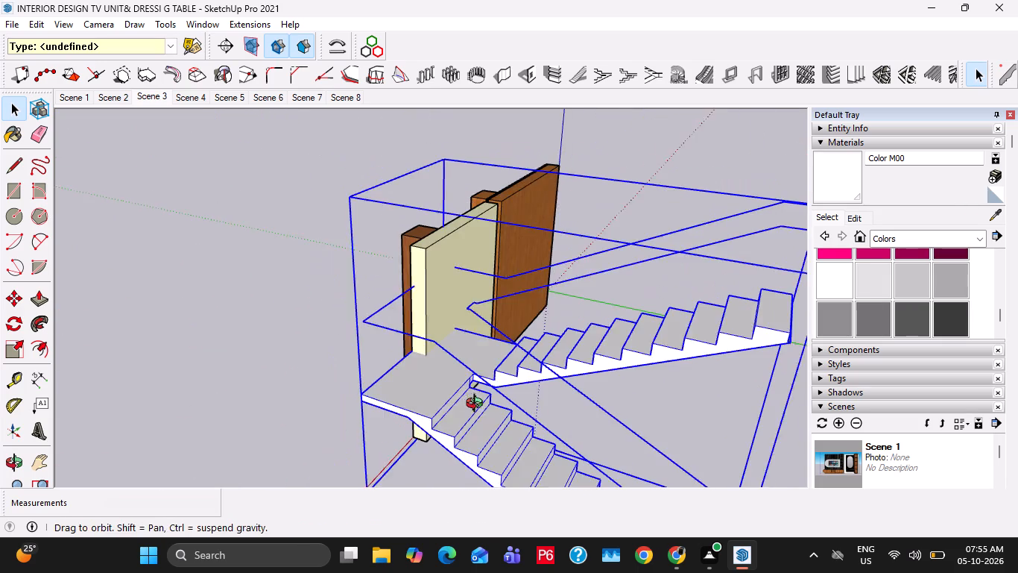
{"action": "middle_click_drag", "start_coordinate": [478, 405], "coordinate": [479, 406]}
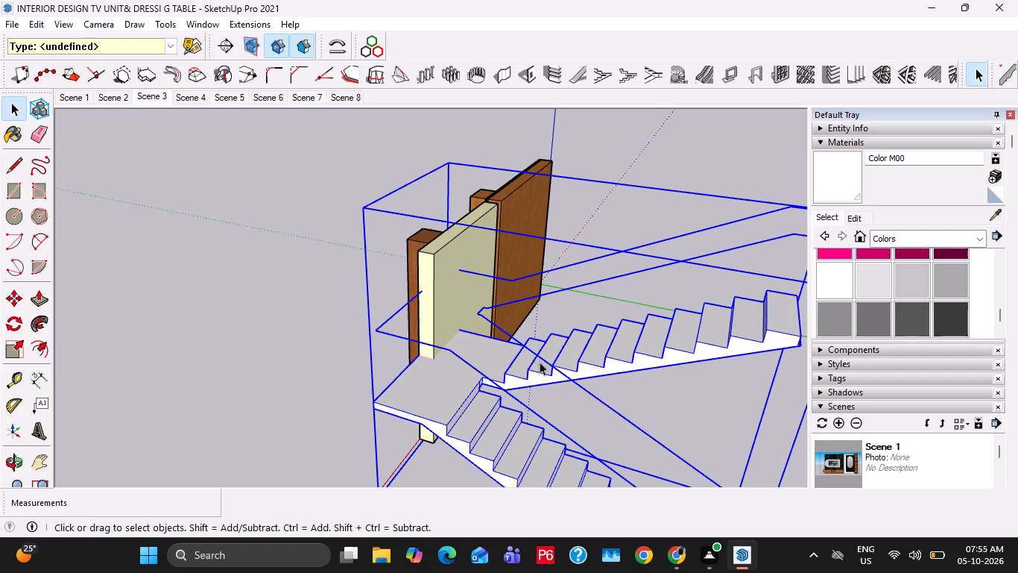
{"action": "scroll", "coordinate": [493, 393], "scroll_direction": "up", "scroll_amount": 15}
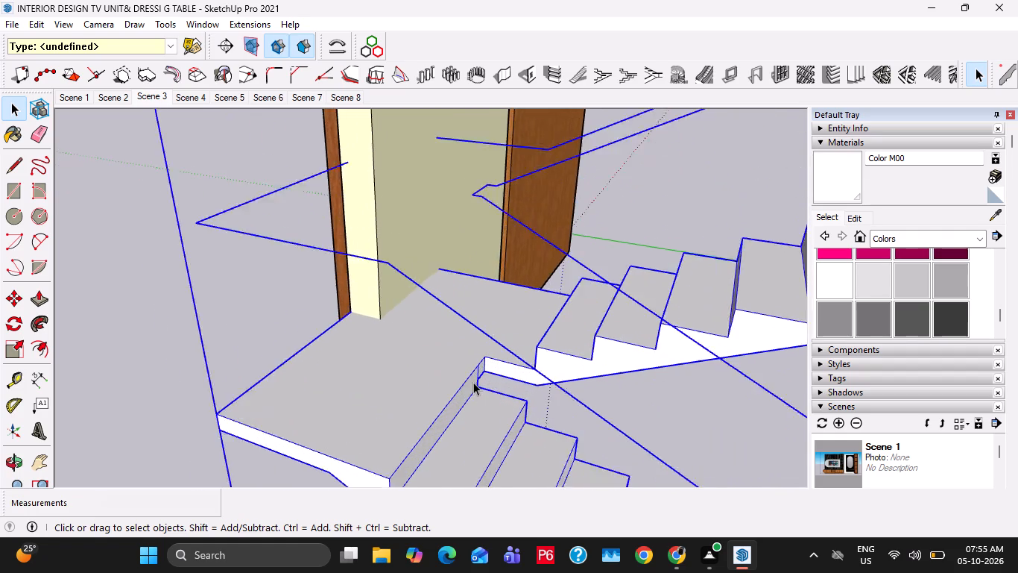
{"action": "scroll", "coordinate": [473, 382], "scroll_direction": "up", "scroll_amount": 3}
{"action": "middle_click_drag", "start_coordinate": [473, 378], "coordinate": [357, 388]}
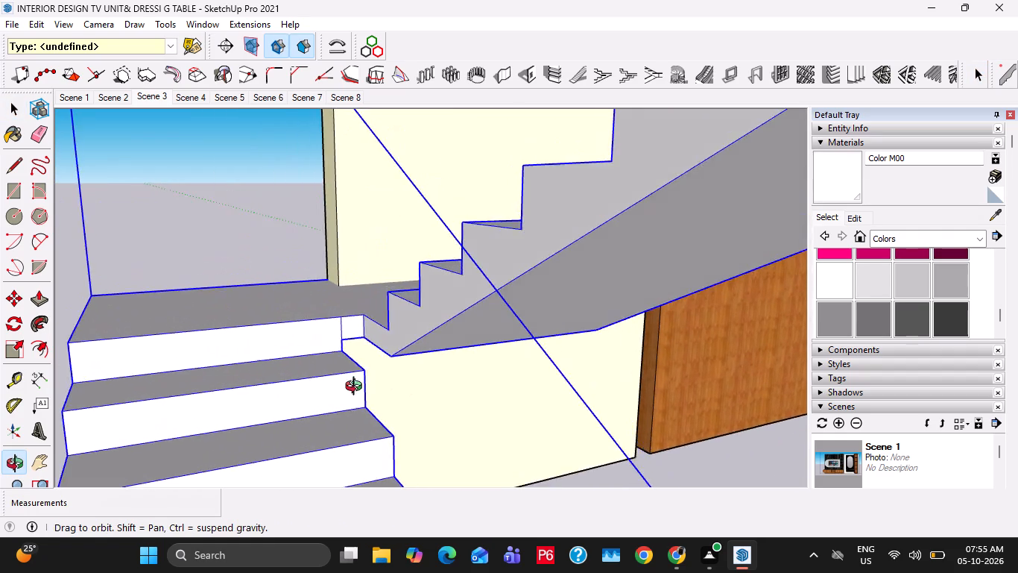
{"action": "middle_click_drag", "start_coordinate": [357, 388], "coordinate": [393, 393]}
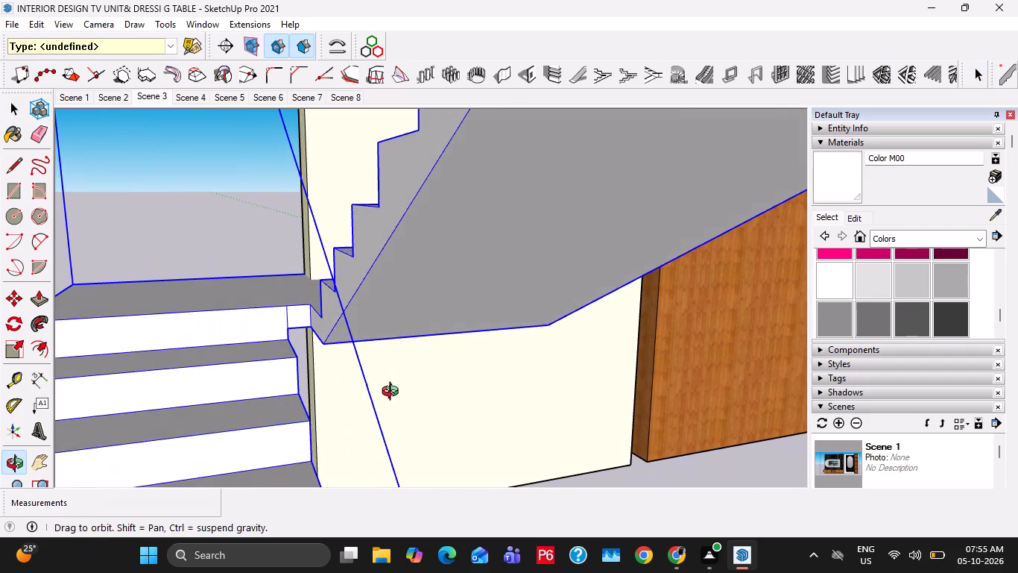
{"action": "middle_click_drag", "start_coordinate": [393, 393], "coordinate": [472, 412]}
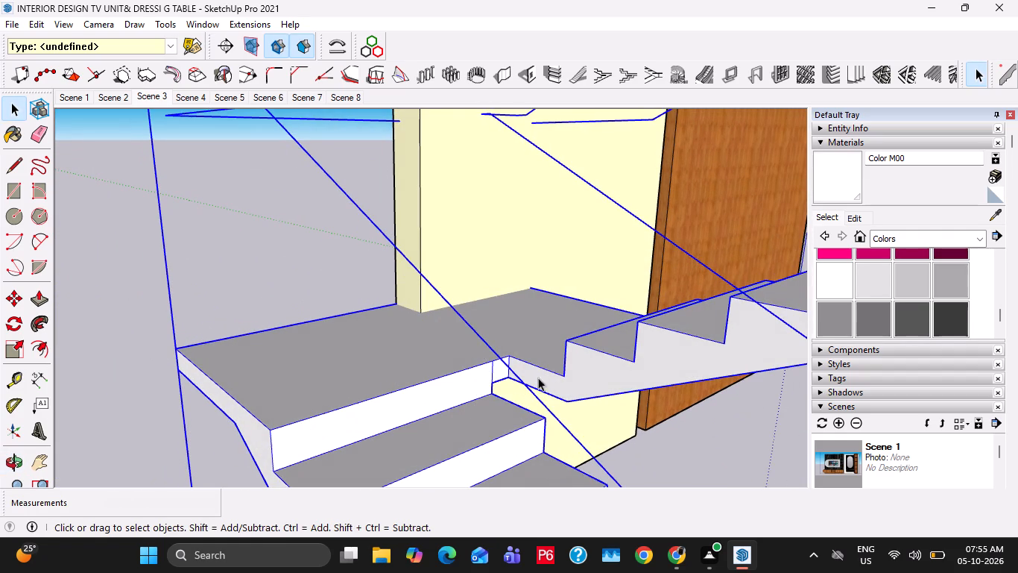
{"action": "middle_click_drag", "start_coordinate": [548, 377], "coordinate": [537, 472], "text": "shift"}
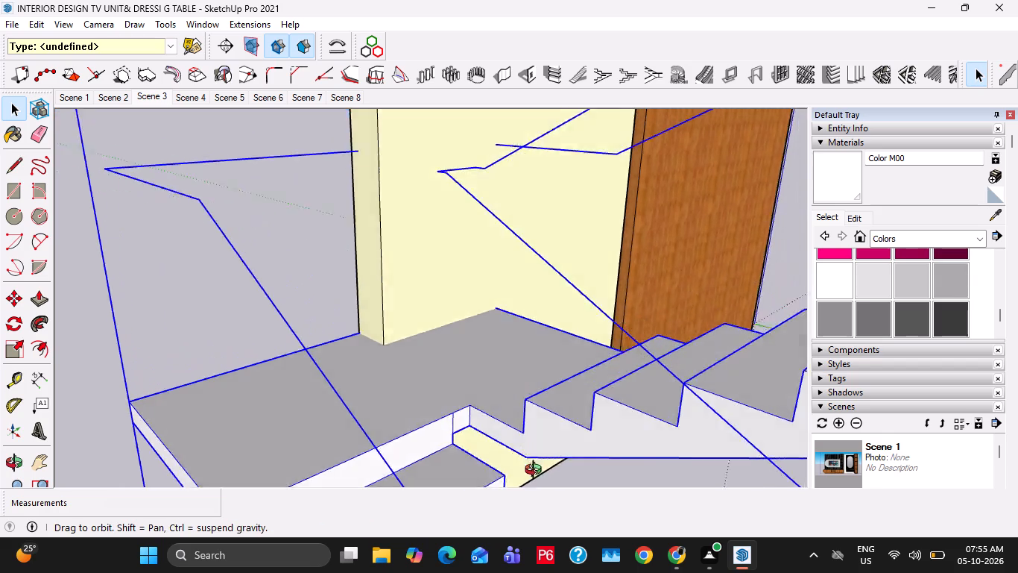
{"action": "middle_click_drag", "start_coordinate": [537, 472], "coordinate": [724, 486], "text": "shift"}
{"action": "scroll", "coordinate": [394, 364], "scroll_direction": "down", "scroll_amount": 5}
{"action": "middle_click_drag", "start_coordinate": [576, 383], "coordinate": [411, 445], "text": "shift"}
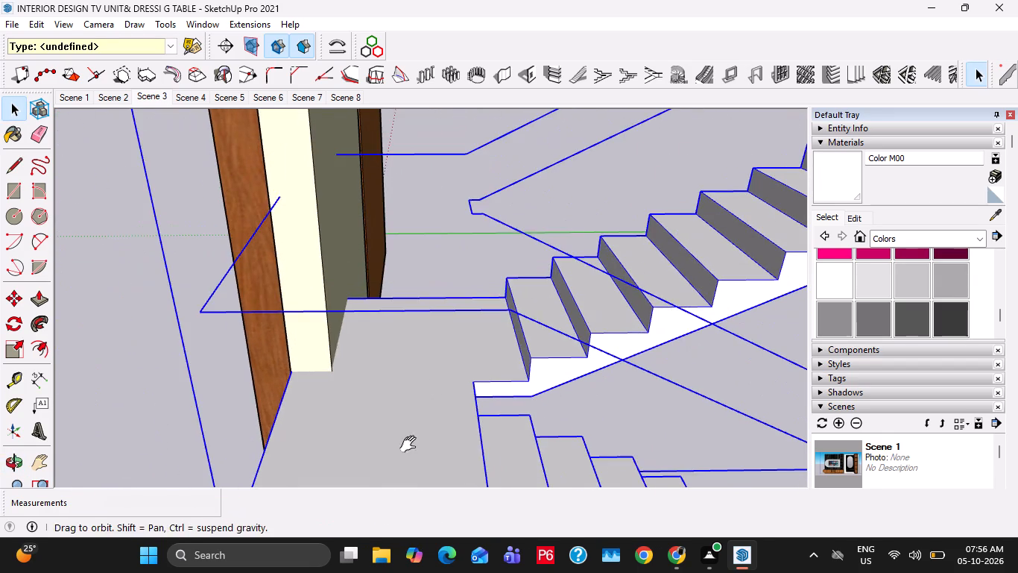
{"action": "middle_click_drag", "start_coordinate": [411, 445], "coordinate": [358, 466], "text": "shift"}
{"action": "scroll", "coordinate": [427, 402], "scroll_direction": "down", "scroll_amount": 10}
{"action": "middle_click_drag", "start_coordinate": [387, 428], "coordinate": [540, 427]}
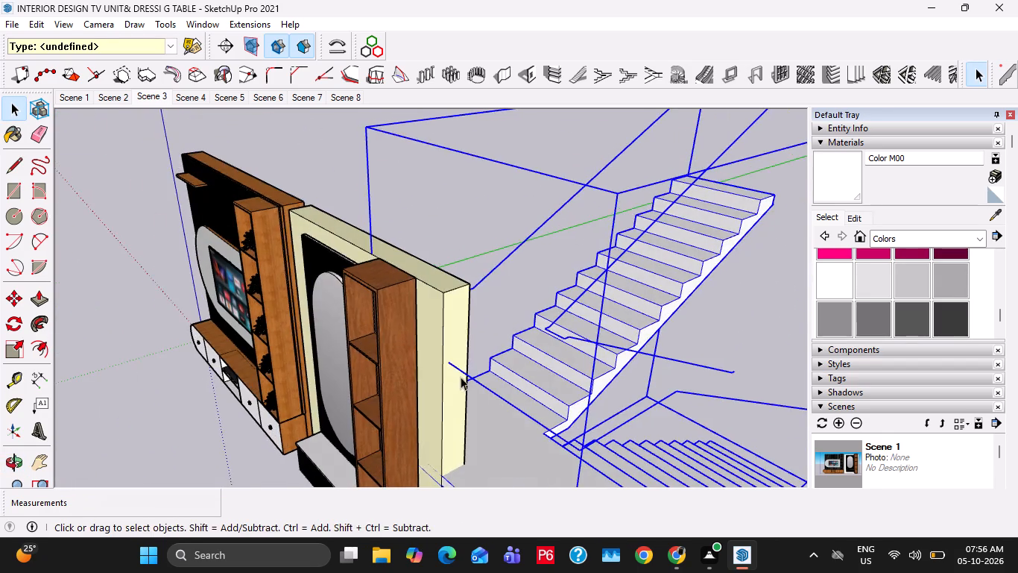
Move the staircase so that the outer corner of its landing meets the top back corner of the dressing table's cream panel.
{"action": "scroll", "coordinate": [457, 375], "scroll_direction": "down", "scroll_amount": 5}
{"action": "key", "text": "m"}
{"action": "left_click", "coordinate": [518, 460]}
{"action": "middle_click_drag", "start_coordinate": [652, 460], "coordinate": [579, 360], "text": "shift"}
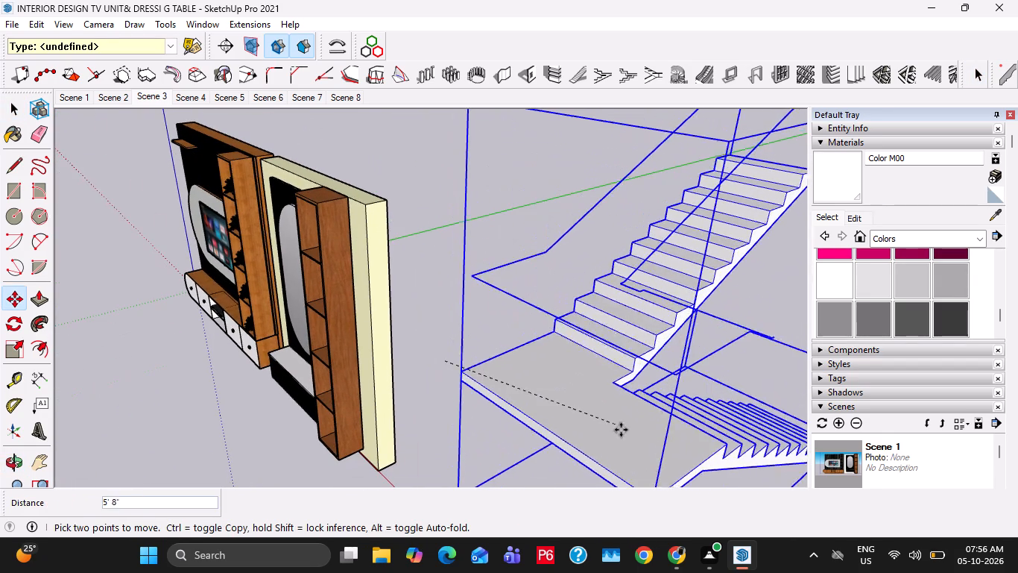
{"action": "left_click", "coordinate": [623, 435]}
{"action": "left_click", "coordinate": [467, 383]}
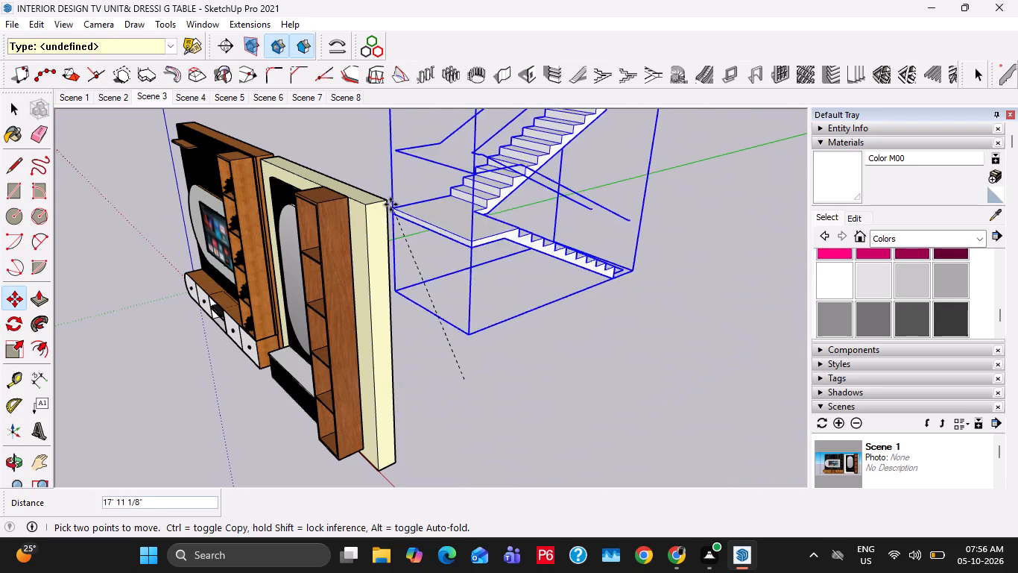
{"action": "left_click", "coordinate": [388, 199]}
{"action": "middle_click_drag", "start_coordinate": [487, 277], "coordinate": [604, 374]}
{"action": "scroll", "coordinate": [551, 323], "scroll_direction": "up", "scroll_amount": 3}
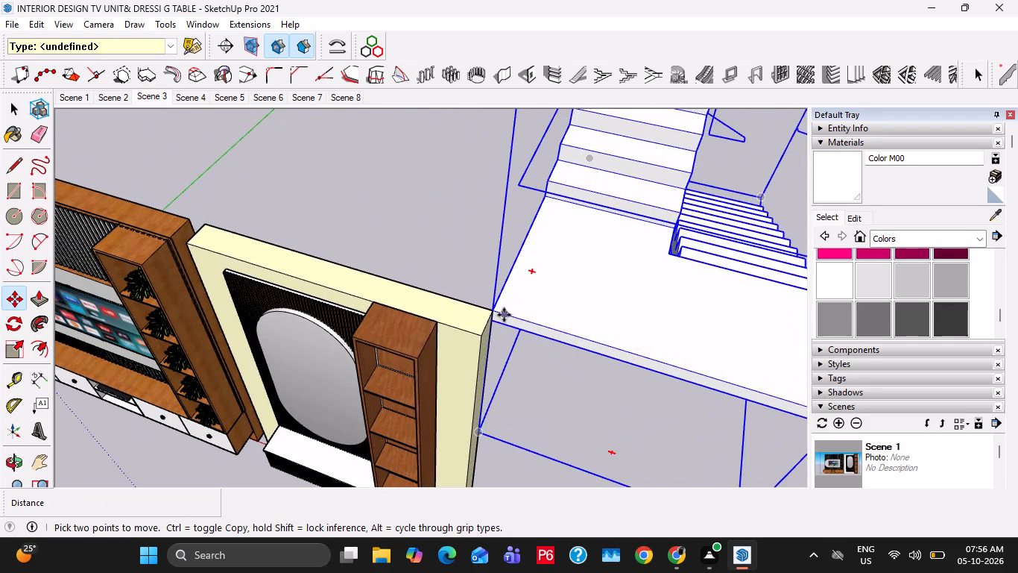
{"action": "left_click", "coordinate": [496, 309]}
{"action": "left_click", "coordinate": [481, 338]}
Delete the two-flight staircase beside the dressing table.
{"action": "key", "text": "space"}
{"action": "scroll", "coordinate": [484, 336], "scroll_direction": "down", "scroll_amount": 5}
{"action": "key", "text": "space"}
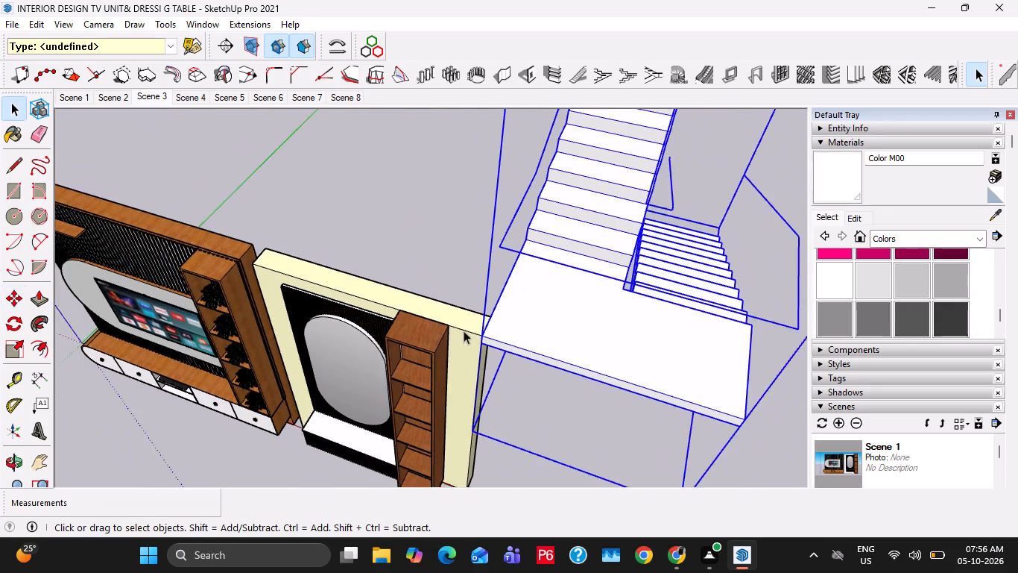
{"action": "scroll", "coordinate": [464, 331], "scroll_direction": "down", "scroll_amount": 3}
{"action": "key", "text": "Delete"}
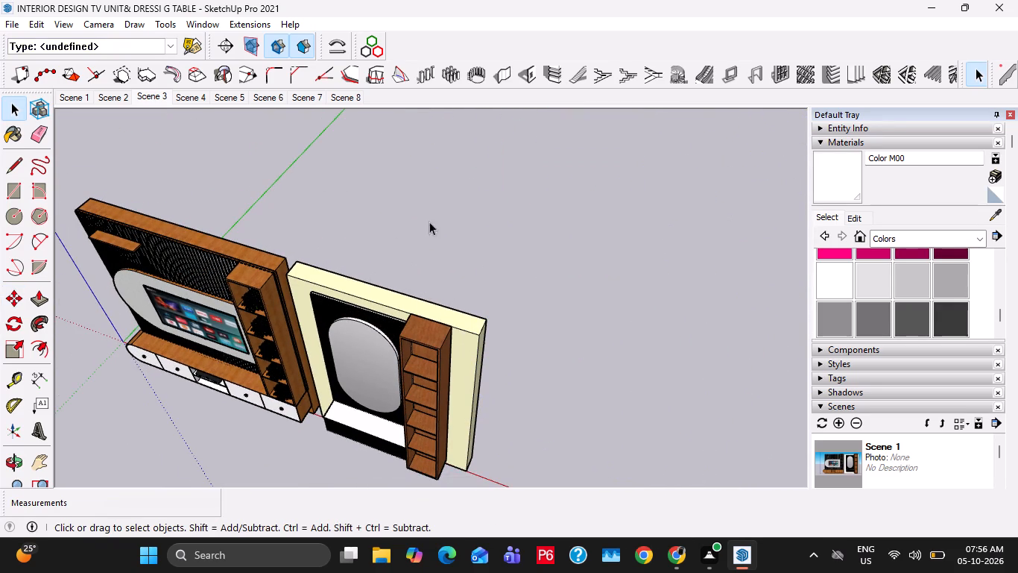
Start Build Staircase 3 with flight width 3', thread depth 1', slab thickness 5" and handrail guiding lines height 3'.
{"action": "left_click", "coordinate": [629, 75]}
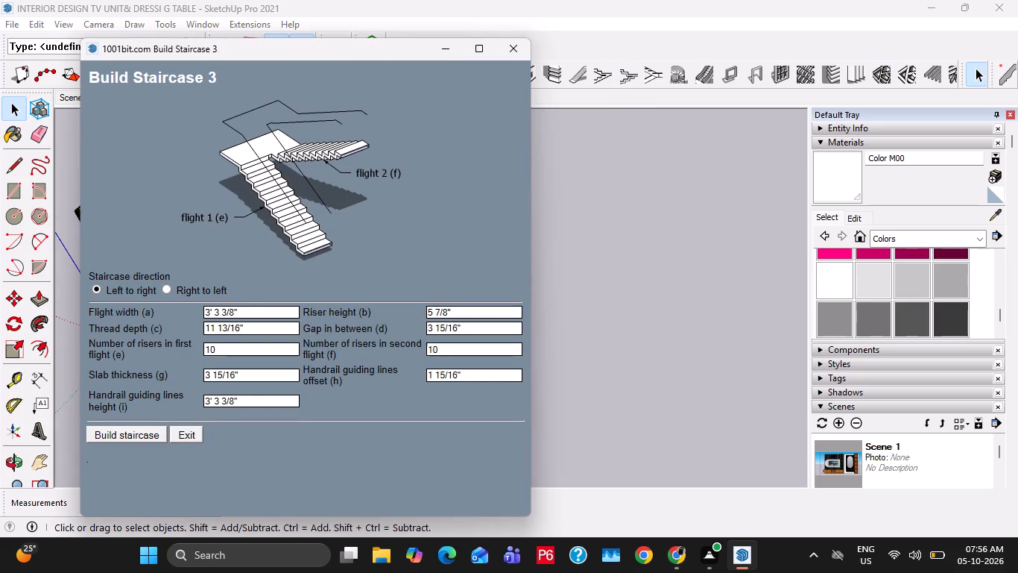
{"action": "left_click", "coordinate": [244, 304]}
{"action": "left_click", "coordinate": [247, 310]}
{"action": "type", "text": "34"}
{"action": "key", "text": "BackSpace"}
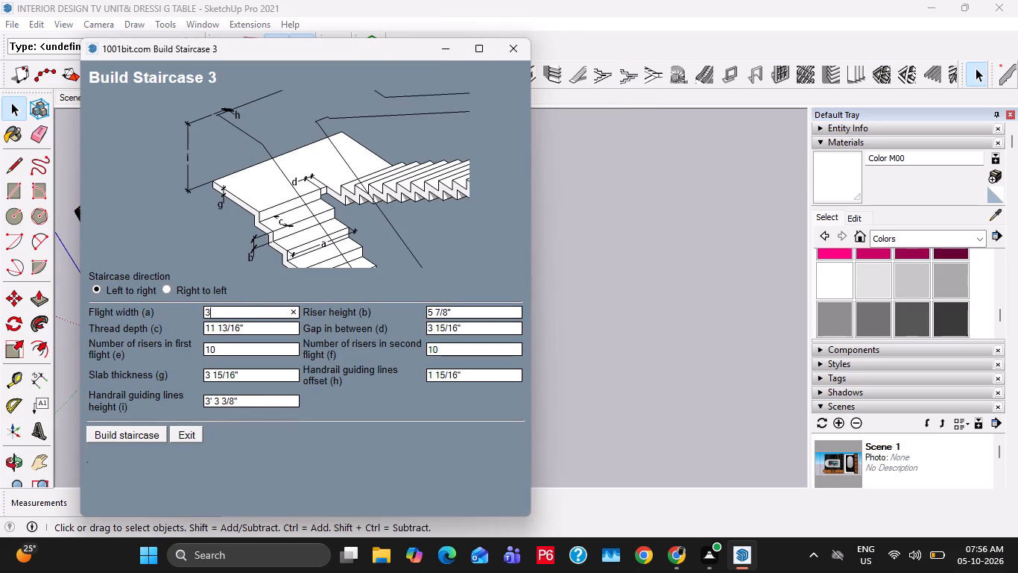
{"action": "key", "text": "apostrophe"}
{"action": "left_click", "coordinate": [262, 331]}
{"action": "type", "text": "1'"}
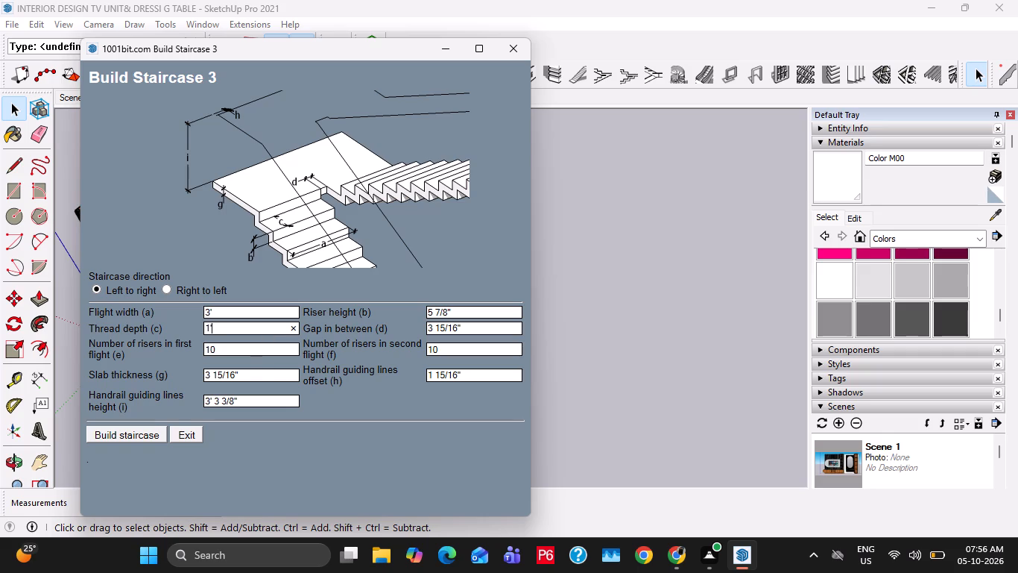
{"action": "left_click", "coordinate": [254, 377]}
{"action": "type", "text": "5\""}
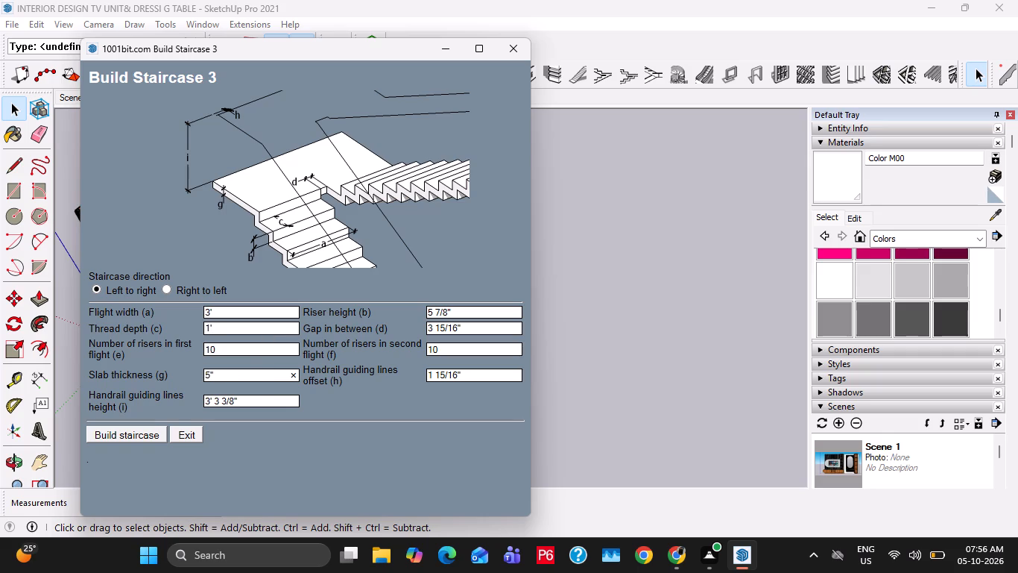
{"action": "left_click", "coordinate": [253, 402]}
{"action": "type", "text": "3'"}
{"action": "left_click", "coordinate": [264, 406]}
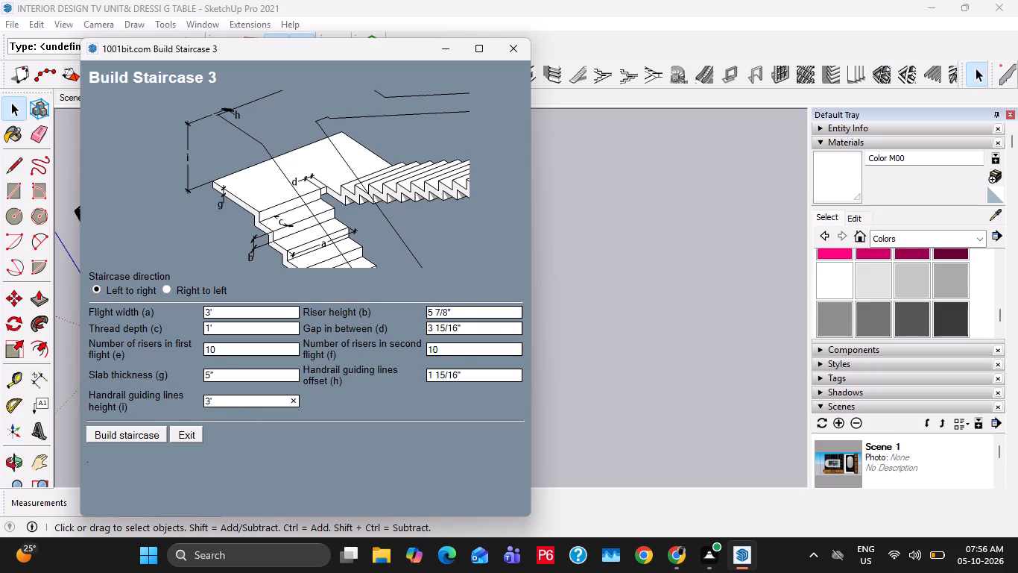
Set the riser height and gap in between to 6", the second flight to 11 risers and the handrail guiding lines offset to 3".
{"action": "left_click", "coordinate": [464, 312]}
{"action": "type", "text": "6\""}
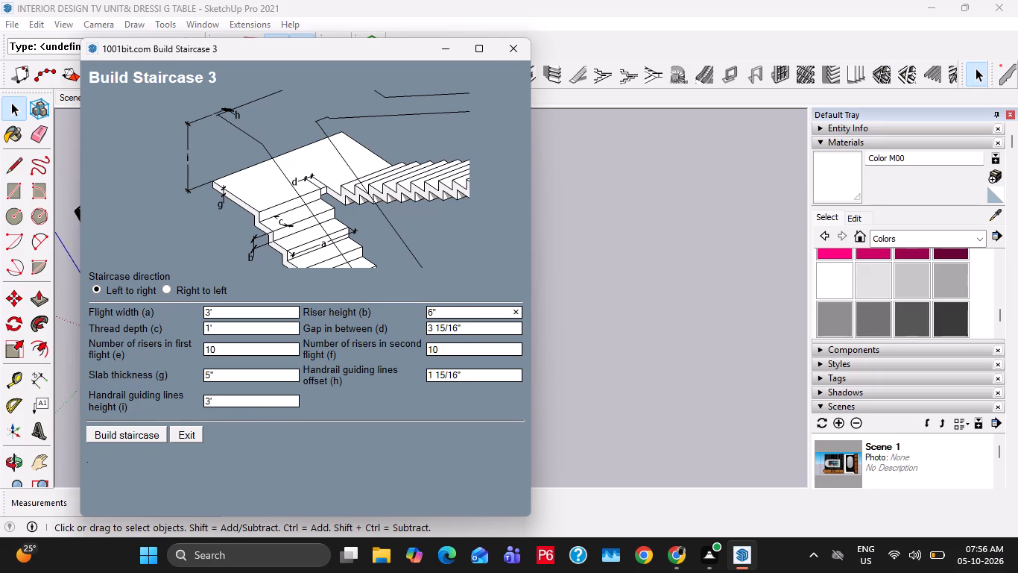
{"action": "left_click", "coordinate": [469, 329]}
{"action": "key", "text": "6"}
{"action": "key", "text": "shift+quotedbl"}
{"action": "left_click", "coordinate": [448, 352]}
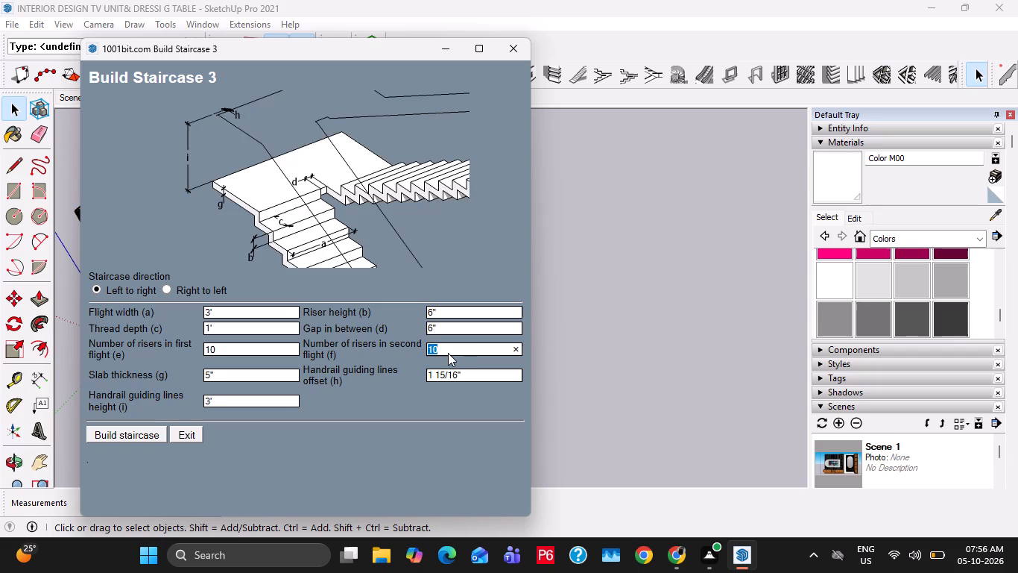
{"action": "key", "text": "BackSpace"}
{"action": "type", "text": "11"}
{"action": "left_click", "coordinate": [467, 380]}
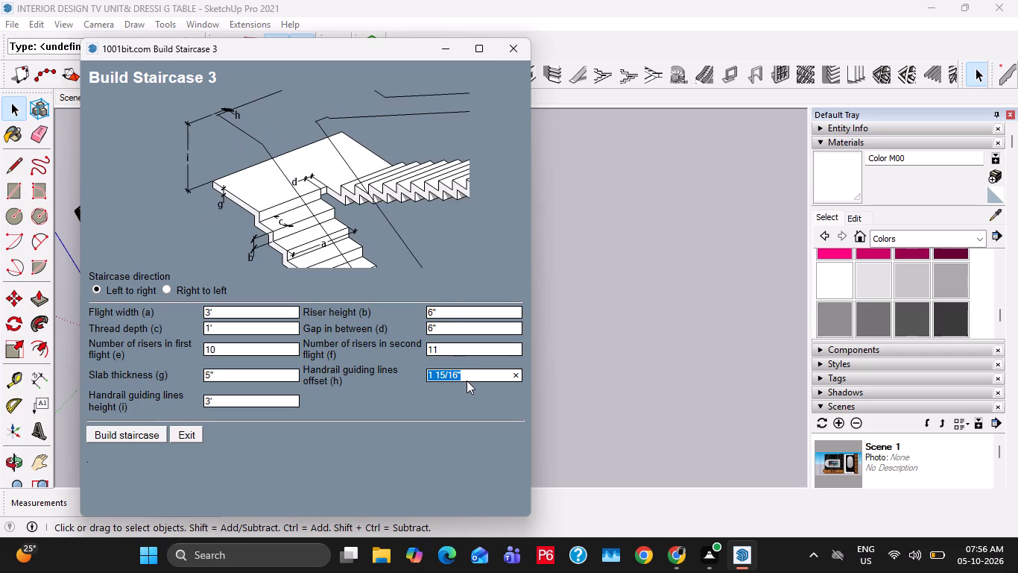
{"action": "key", "text": "1"}
{"action": "key", "text": "BackSpace"}
{"action": "type", "text": "3\""}
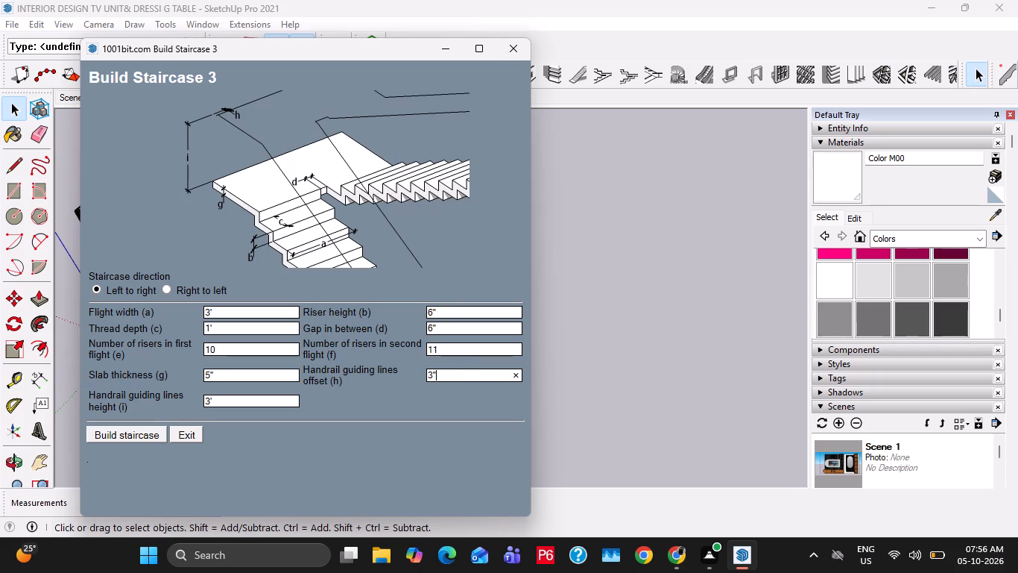
Build the staircase from a point on the green axis behind the TV unit, with its flights running along that axis.
{"action": "left_click", "coordinate": [117, 435]}
{"action": "scroll", "coordinate": [437, 304], "scroll_direction": "down", "scroll_amount": 4}
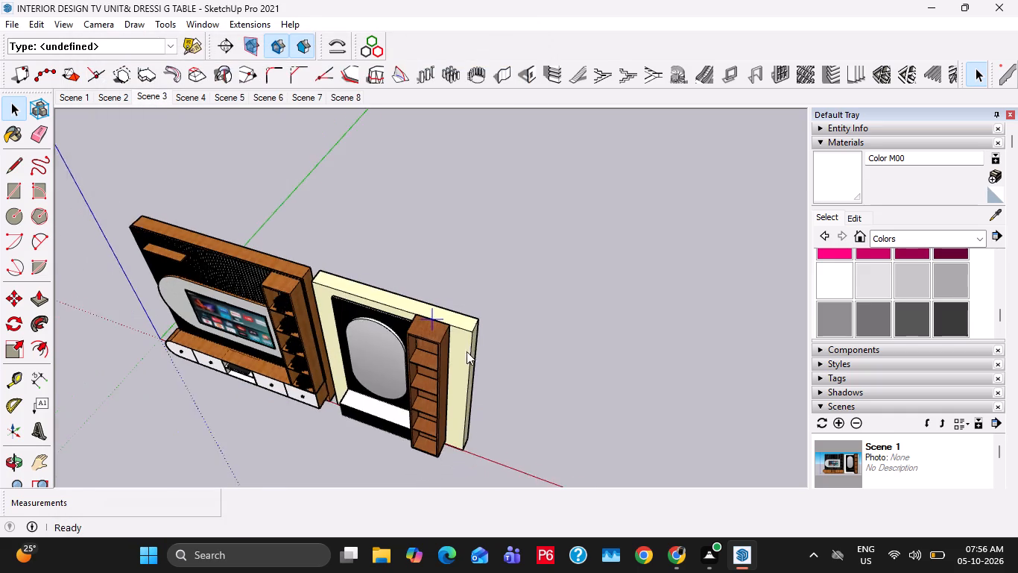
{"action": "middle_click_drag", "start_coordinate": [467, 353], "coordinate": [482, 448], "text": "shift"}
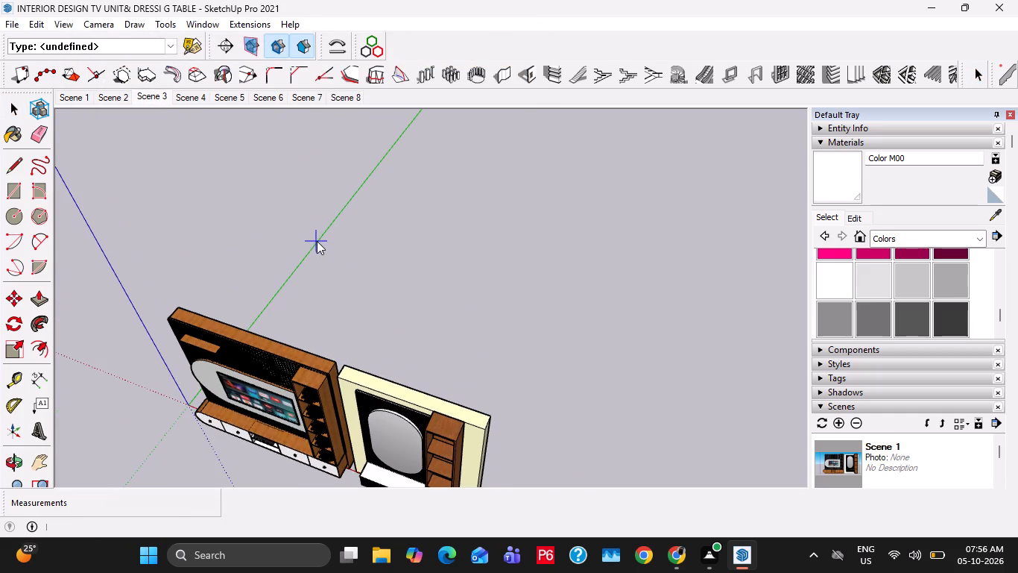
{"action": "left_click", "coordinate": [317, 241]}
{"action": "middle_click_drag", "start_coordinate": [359, 259], "coordinate": [502, 289]}
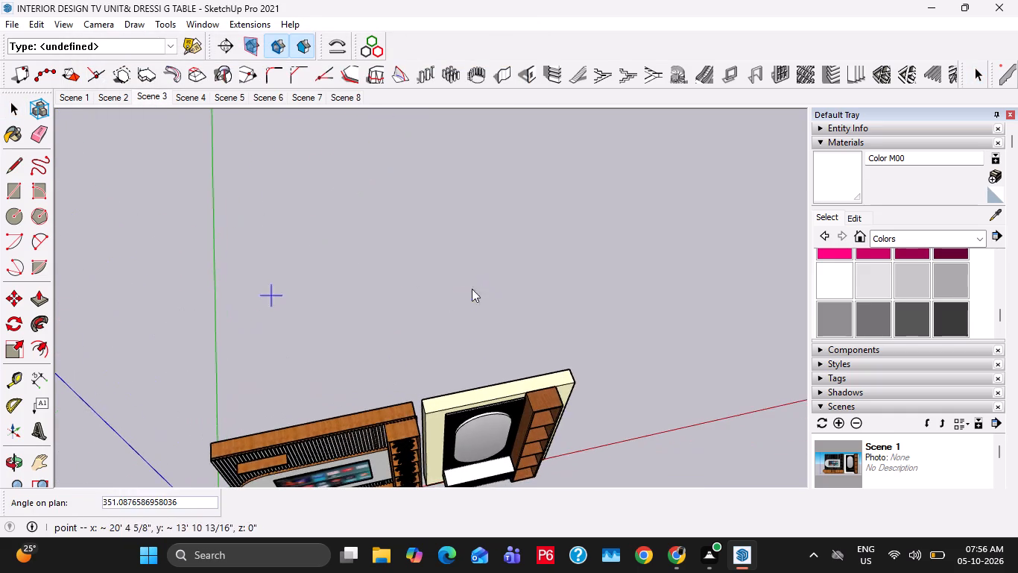
{"action": "middle_click_drag", "start_coordinate": [452, 296], "coordinate": [548, 200], "text": "shift"}
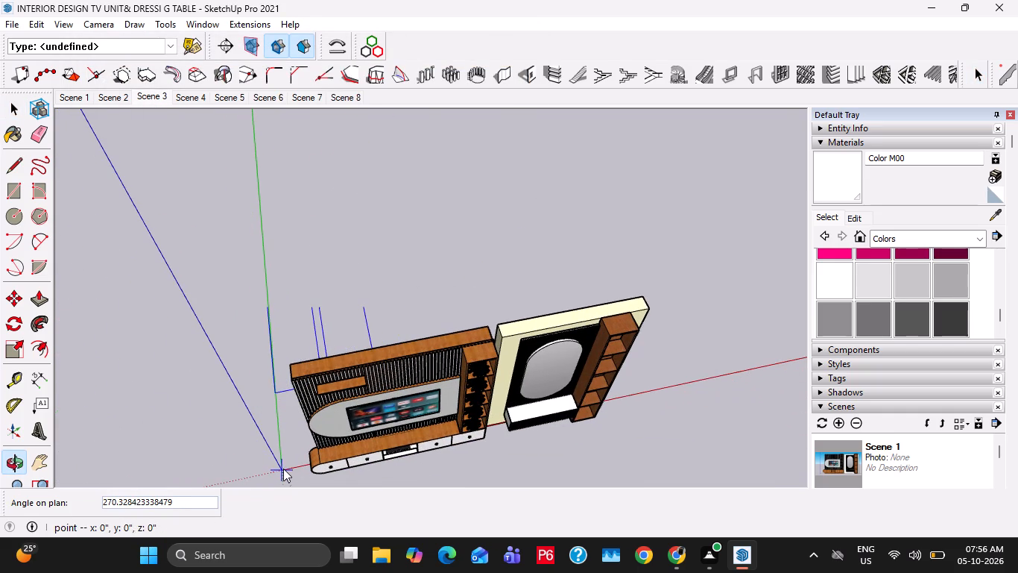
{"action": "left_click", "coordinate": [284, 393]}
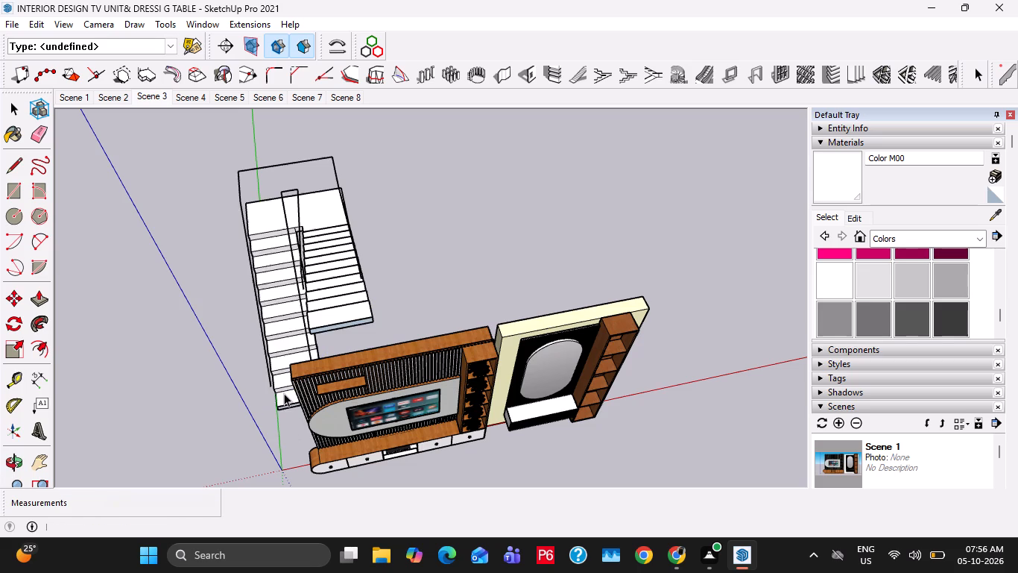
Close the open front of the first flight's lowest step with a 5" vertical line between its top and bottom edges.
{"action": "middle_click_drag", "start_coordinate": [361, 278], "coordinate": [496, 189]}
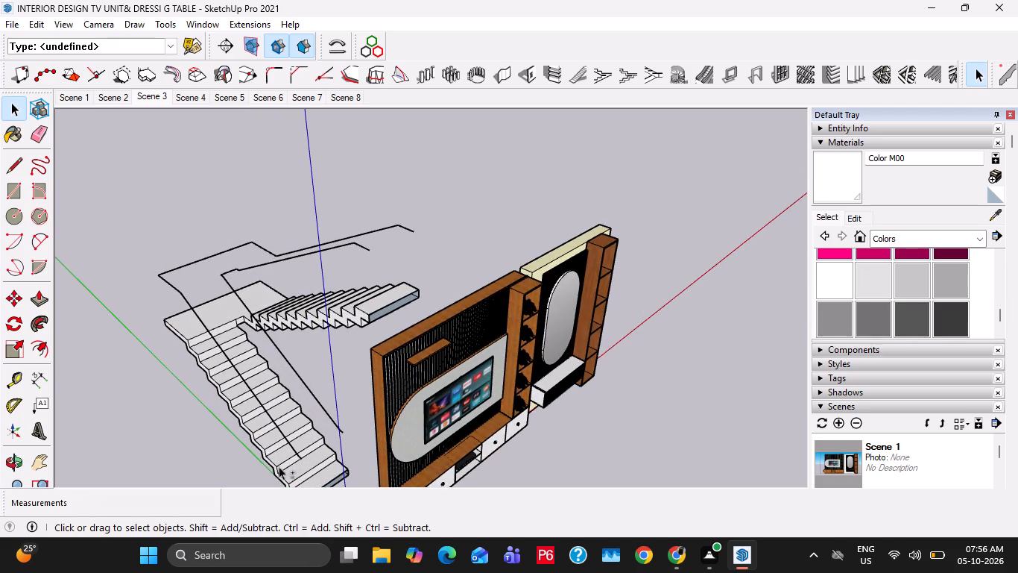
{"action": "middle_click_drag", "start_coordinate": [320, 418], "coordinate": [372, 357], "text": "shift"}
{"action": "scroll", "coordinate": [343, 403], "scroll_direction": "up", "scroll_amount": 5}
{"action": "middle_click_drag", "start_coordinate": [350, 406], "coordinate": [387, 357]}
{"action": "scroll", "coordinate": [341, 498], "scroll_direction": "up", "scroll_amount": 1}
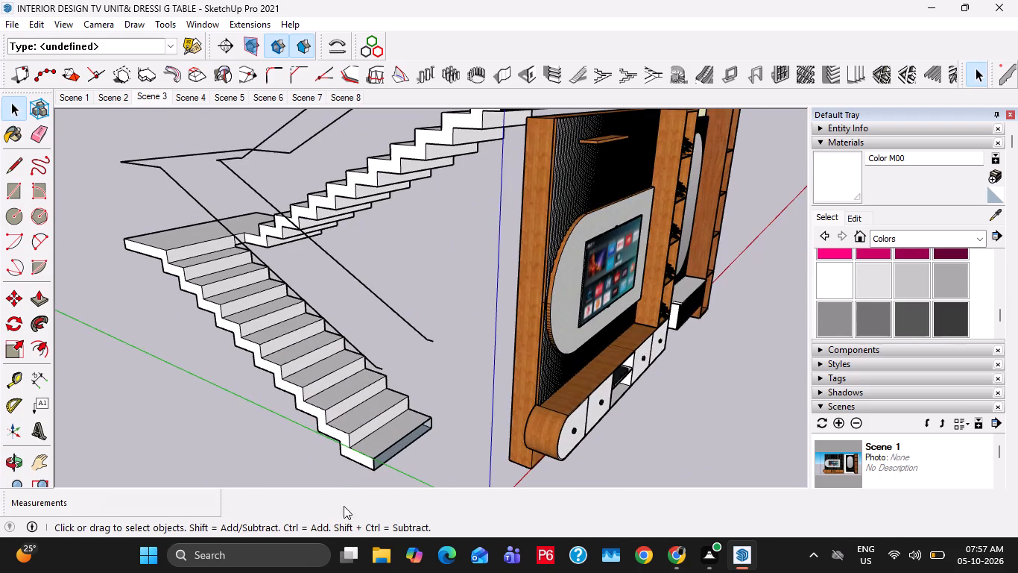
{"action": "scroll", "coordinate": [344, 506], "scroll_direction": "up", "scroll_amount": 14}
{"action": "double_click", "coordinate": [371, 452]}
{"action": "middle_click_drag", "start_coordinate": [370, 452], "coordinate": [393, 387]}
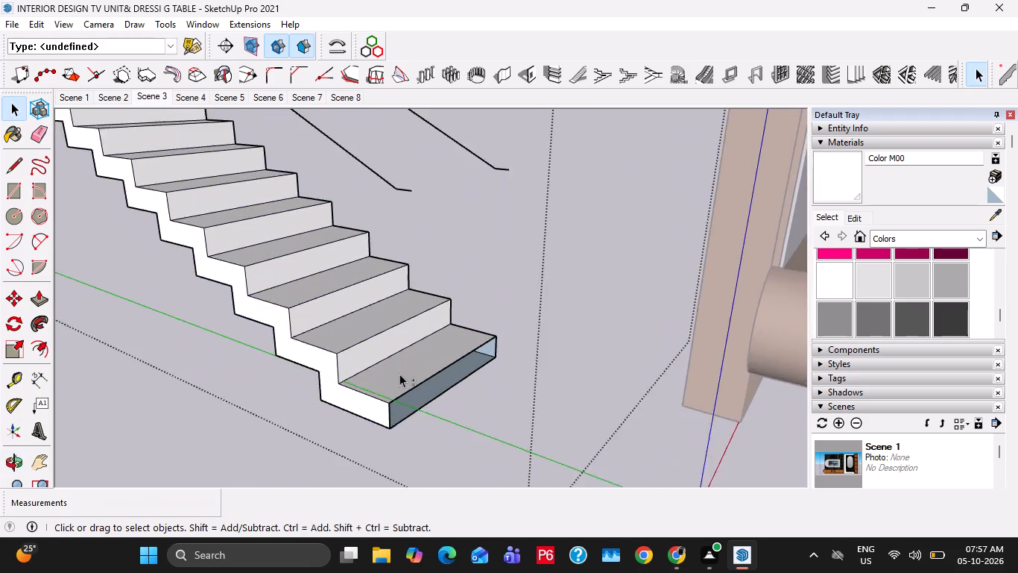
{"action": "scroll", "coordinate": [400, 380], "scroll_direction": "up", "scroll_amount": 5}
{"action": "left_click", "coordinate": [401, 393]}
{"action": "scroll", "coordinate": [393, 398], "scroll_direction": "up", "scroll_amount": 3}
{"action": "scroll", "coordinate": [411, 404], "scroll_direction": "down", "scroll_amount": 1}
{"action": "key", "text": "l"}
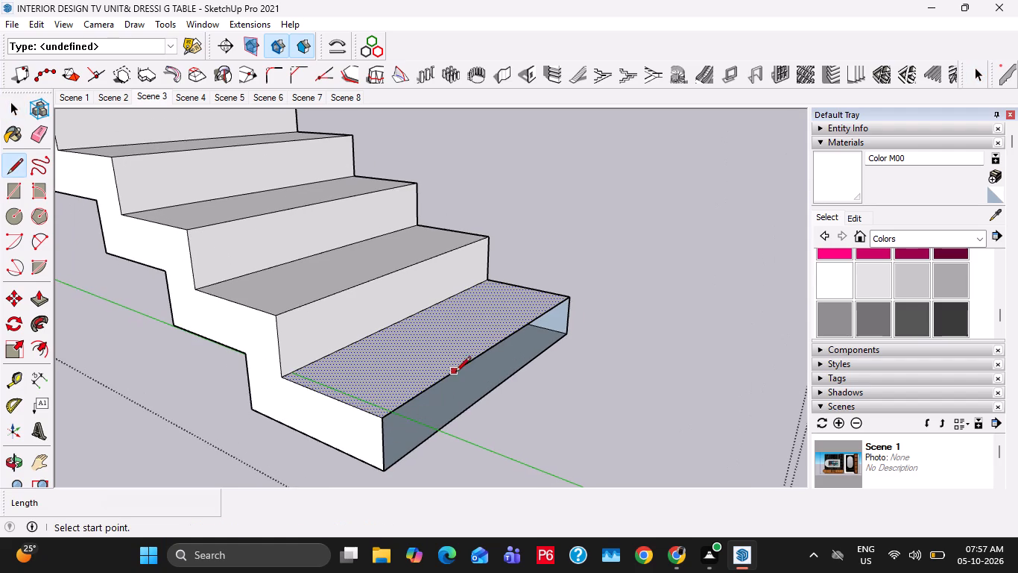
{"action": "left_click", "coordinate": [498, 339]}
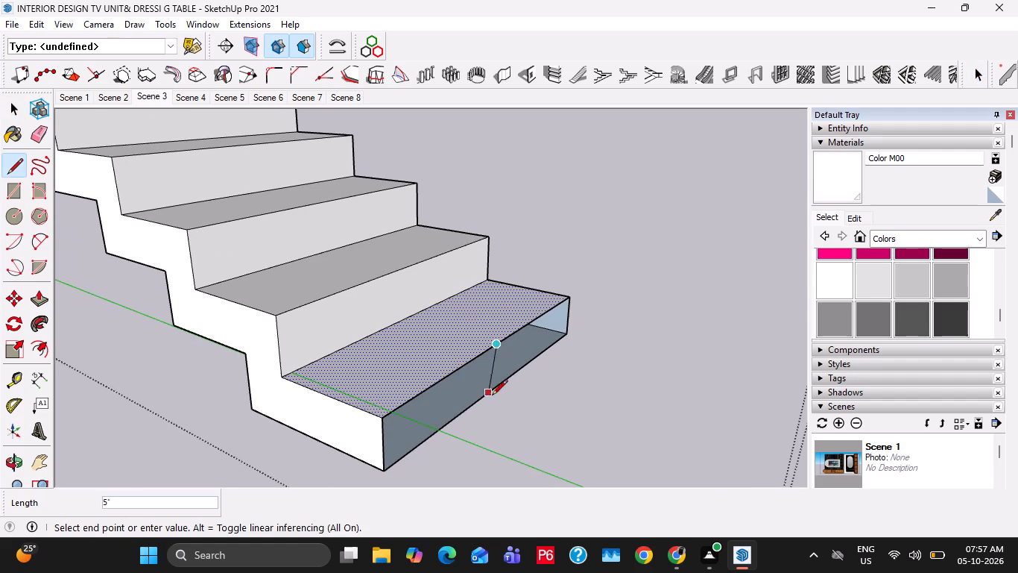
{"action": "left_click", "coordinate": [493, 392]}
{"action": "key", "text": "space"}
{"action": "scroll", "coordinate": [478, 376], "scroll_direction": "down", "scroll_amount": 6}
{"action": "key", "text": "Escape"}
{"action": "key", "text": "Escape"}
Measure across the lowest tread of the first flight with the Tape Measure.
{"action": "middle_click_drag", "start_coordinate": [396, 383], "coordinate": [493, 413]}
{"action": "scroll", "coordinate": [492, 405], "scroll_direction": "down", "scroll_amount": 6}
{"action": "middle_click_drag", "start_coordinate": [344, 286], "coordinate": [565, 170]}
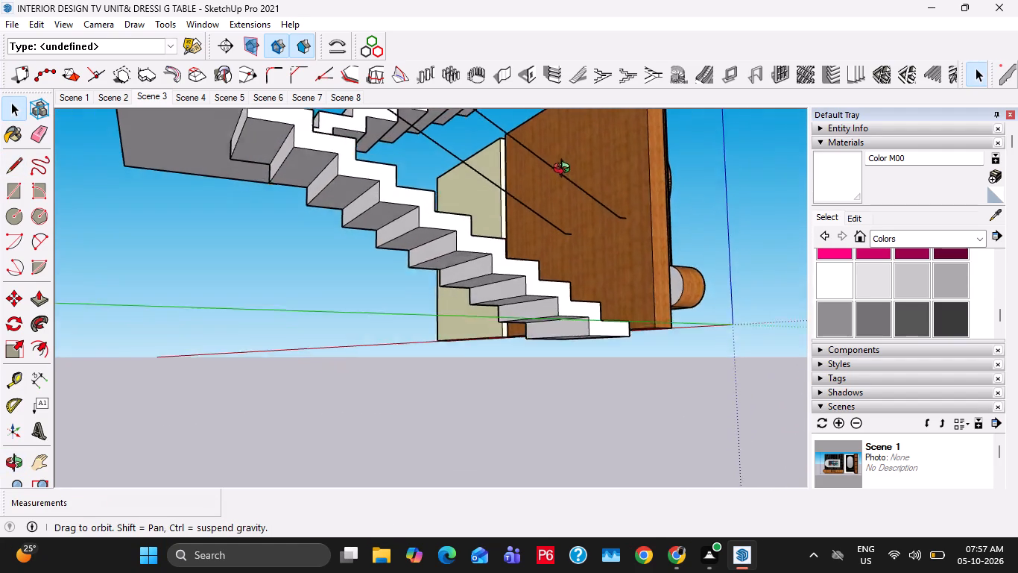
{"action": "middle_click_drag", "start_coordinate": [565, 170], "coordinate": [468, 312]}
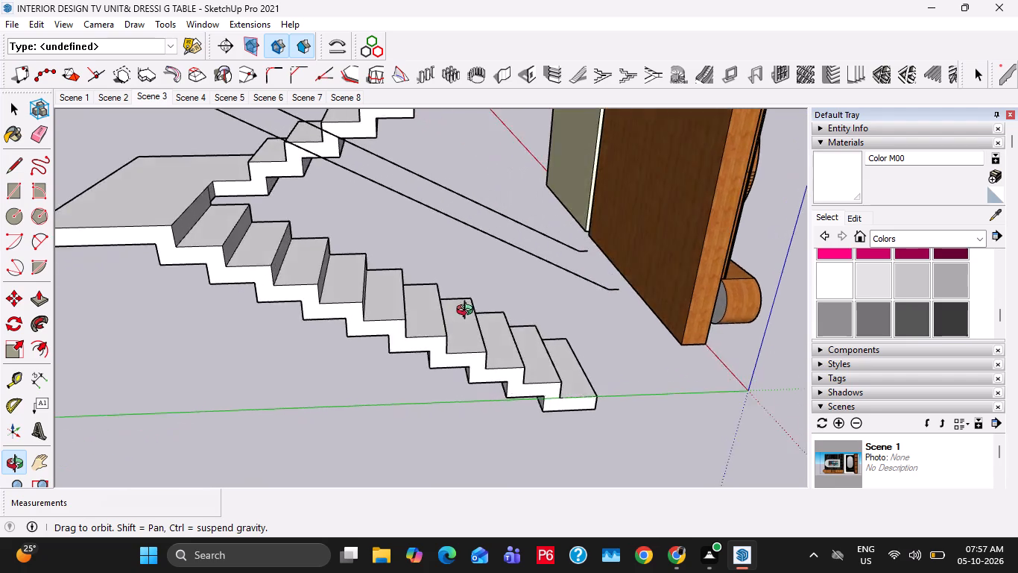
{"action": "middle_click_drag", "start_coordinate": [468, 312], "coordinate": [449, 323]}
{"action": "scroll", "coordinate": [496, 352], "scroll_direction": "up", "scroll_amount": 2}
{"action": "middle_click_drag", "start_coordinate": [552, 389], "coordinate": [435, 373]}
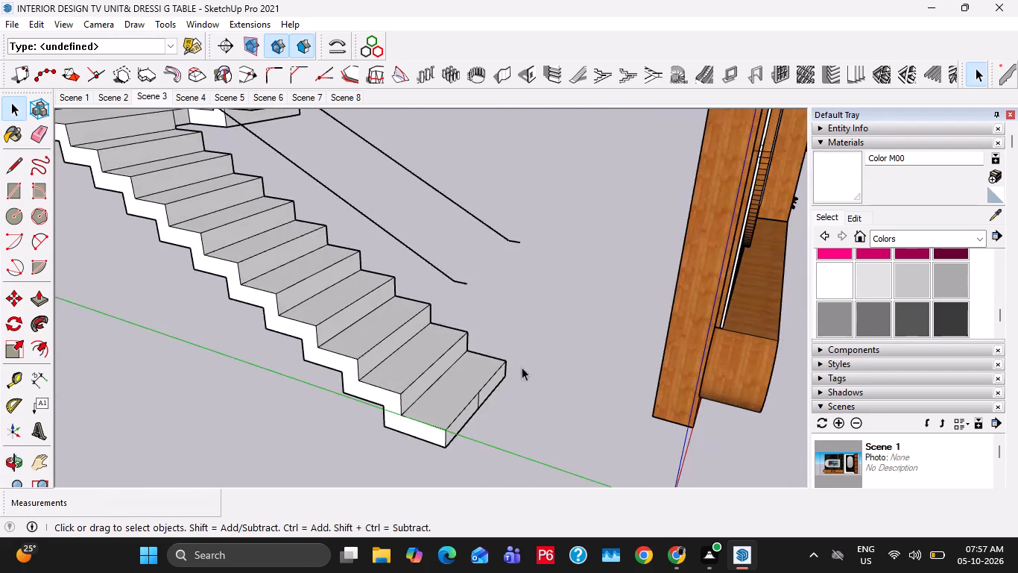
{"action": "scroll", "coordinate": [480, 388], "scroll_direction": "up", "scroll_amount": 7}
{"action": "key", "text": "r"}
{"action": "key", "text": "space"}
{"action": "key", "text": "t"}
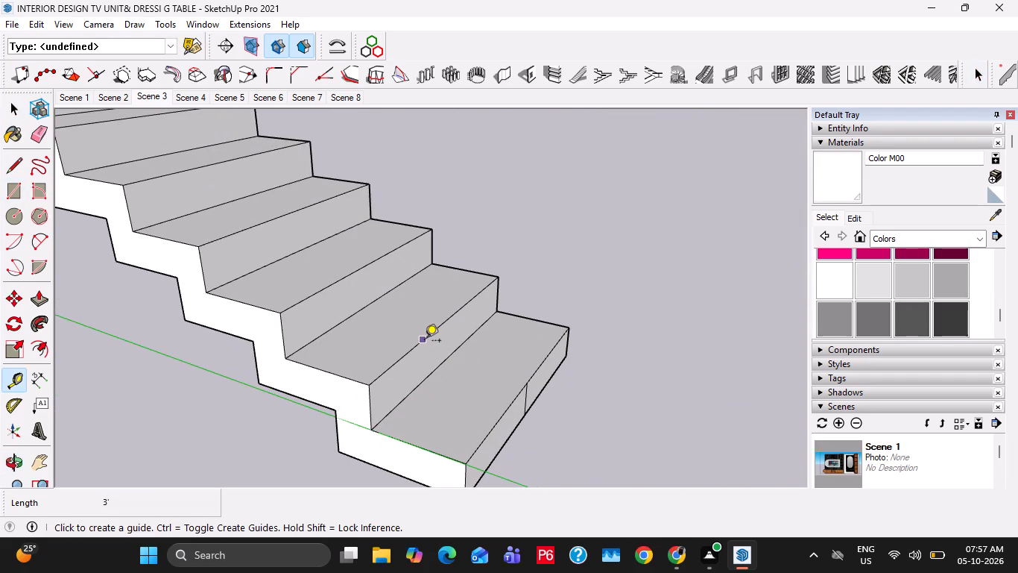
{"action": "left_click", "coordinate": [425, 342]}
{"action": "key", "text": "space"}
{"action": "key", "text": "t"}
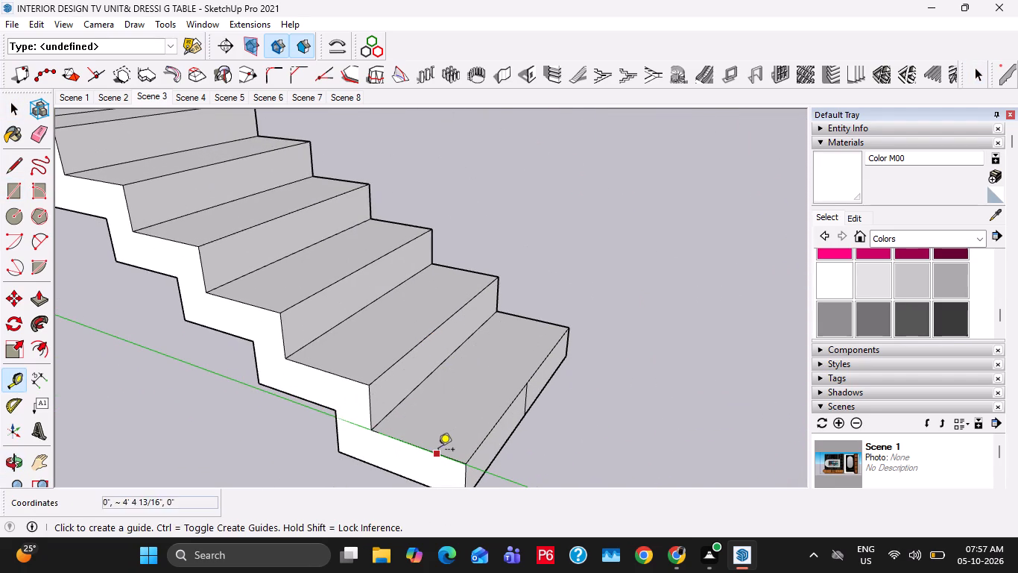
{"action": "left_click_drag", "start_coordinate": [438, 451], "coordinate": [446, 448]}
{"action": "middle_click_drag", "start_coordinate": [535, 334], "coordinate": [527, 414]}
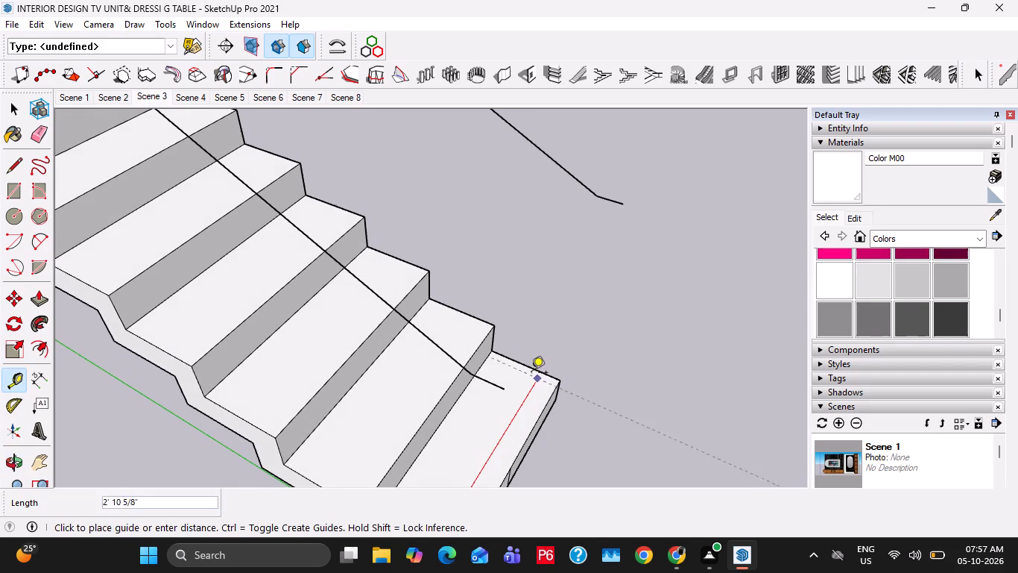
{"action": "key", "text": "space"}
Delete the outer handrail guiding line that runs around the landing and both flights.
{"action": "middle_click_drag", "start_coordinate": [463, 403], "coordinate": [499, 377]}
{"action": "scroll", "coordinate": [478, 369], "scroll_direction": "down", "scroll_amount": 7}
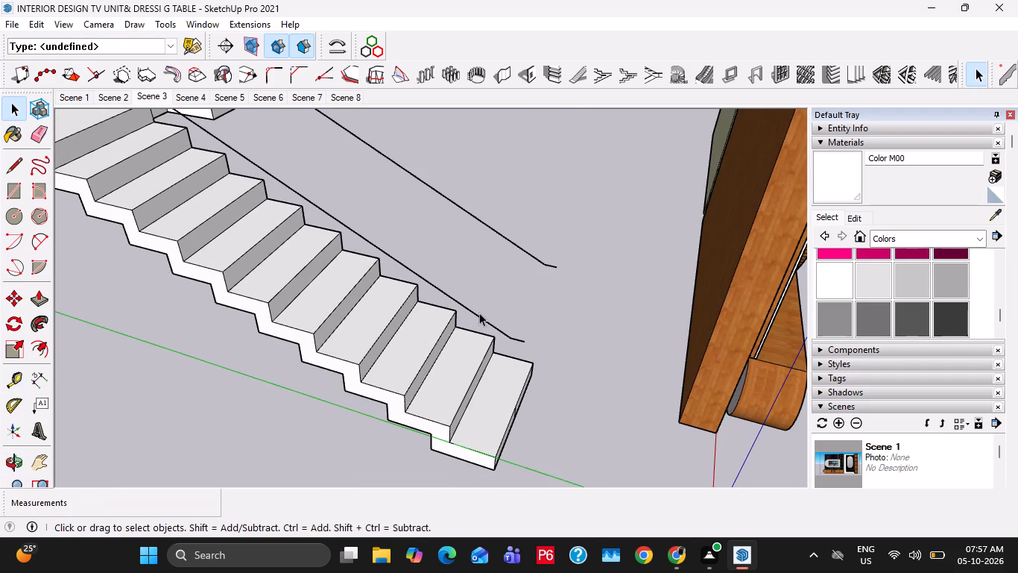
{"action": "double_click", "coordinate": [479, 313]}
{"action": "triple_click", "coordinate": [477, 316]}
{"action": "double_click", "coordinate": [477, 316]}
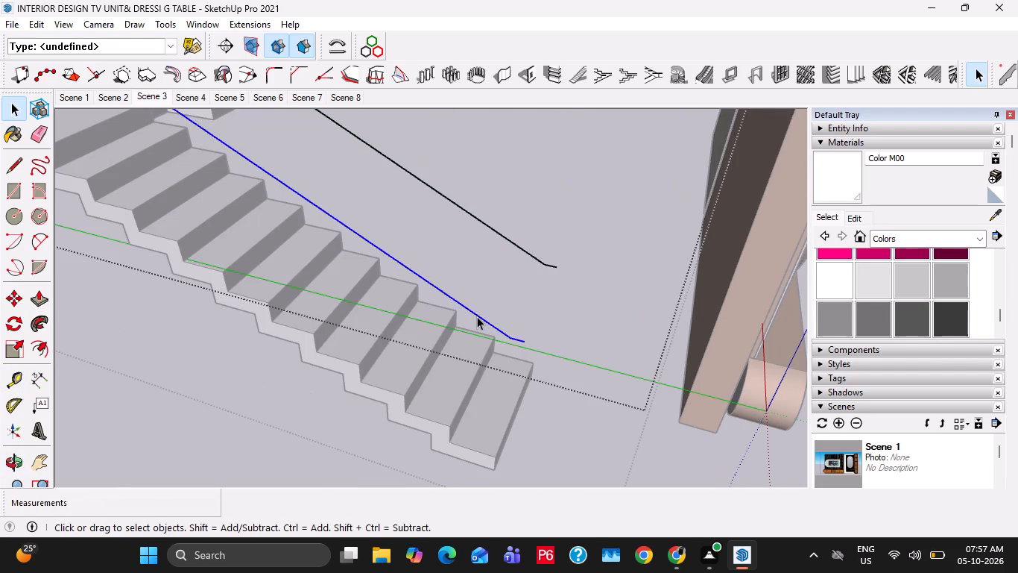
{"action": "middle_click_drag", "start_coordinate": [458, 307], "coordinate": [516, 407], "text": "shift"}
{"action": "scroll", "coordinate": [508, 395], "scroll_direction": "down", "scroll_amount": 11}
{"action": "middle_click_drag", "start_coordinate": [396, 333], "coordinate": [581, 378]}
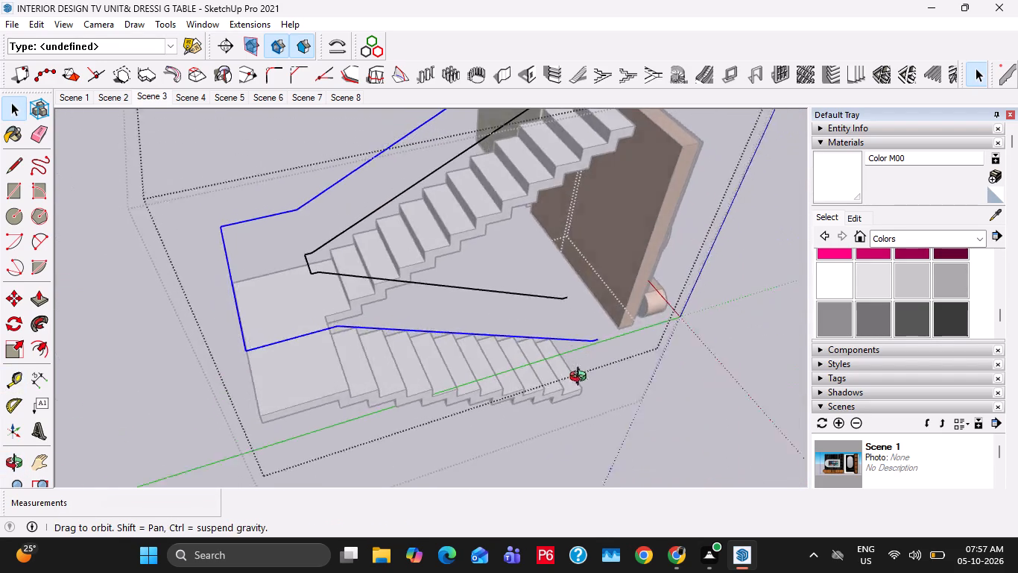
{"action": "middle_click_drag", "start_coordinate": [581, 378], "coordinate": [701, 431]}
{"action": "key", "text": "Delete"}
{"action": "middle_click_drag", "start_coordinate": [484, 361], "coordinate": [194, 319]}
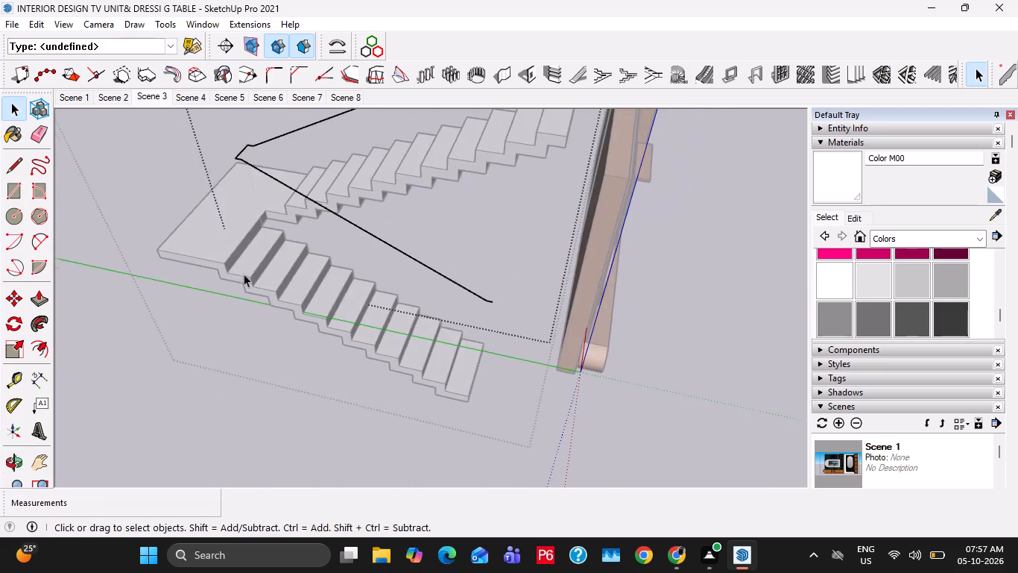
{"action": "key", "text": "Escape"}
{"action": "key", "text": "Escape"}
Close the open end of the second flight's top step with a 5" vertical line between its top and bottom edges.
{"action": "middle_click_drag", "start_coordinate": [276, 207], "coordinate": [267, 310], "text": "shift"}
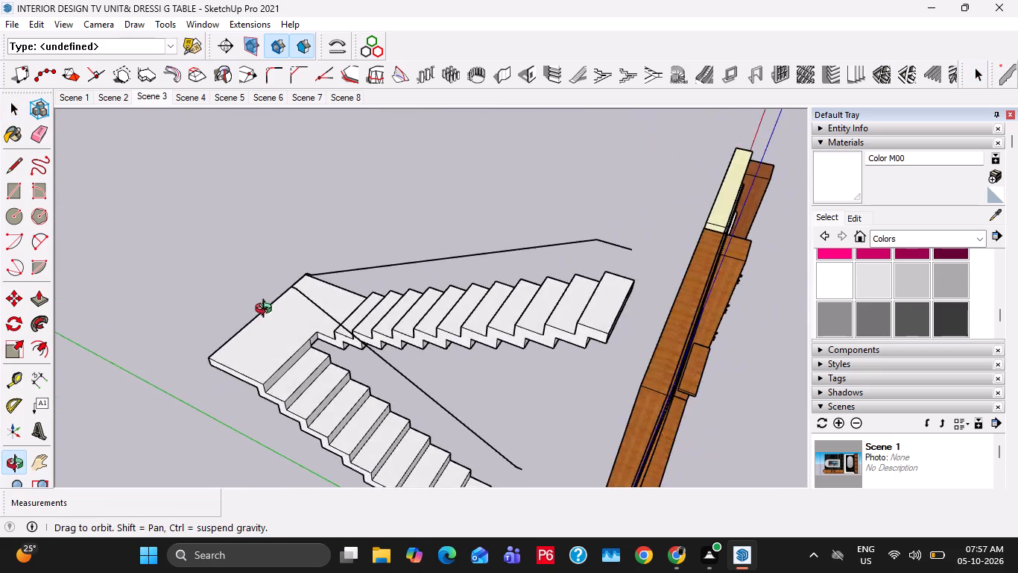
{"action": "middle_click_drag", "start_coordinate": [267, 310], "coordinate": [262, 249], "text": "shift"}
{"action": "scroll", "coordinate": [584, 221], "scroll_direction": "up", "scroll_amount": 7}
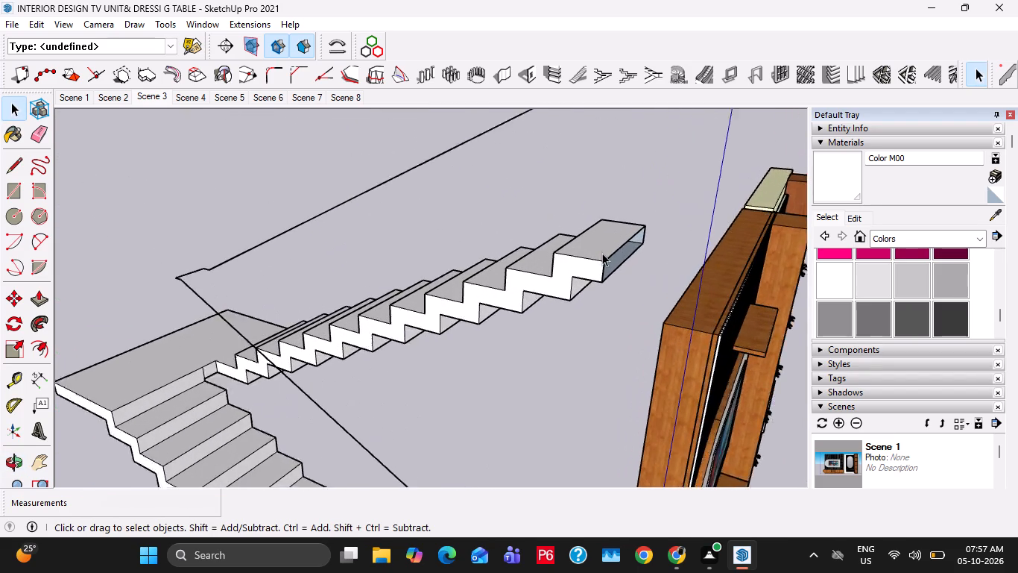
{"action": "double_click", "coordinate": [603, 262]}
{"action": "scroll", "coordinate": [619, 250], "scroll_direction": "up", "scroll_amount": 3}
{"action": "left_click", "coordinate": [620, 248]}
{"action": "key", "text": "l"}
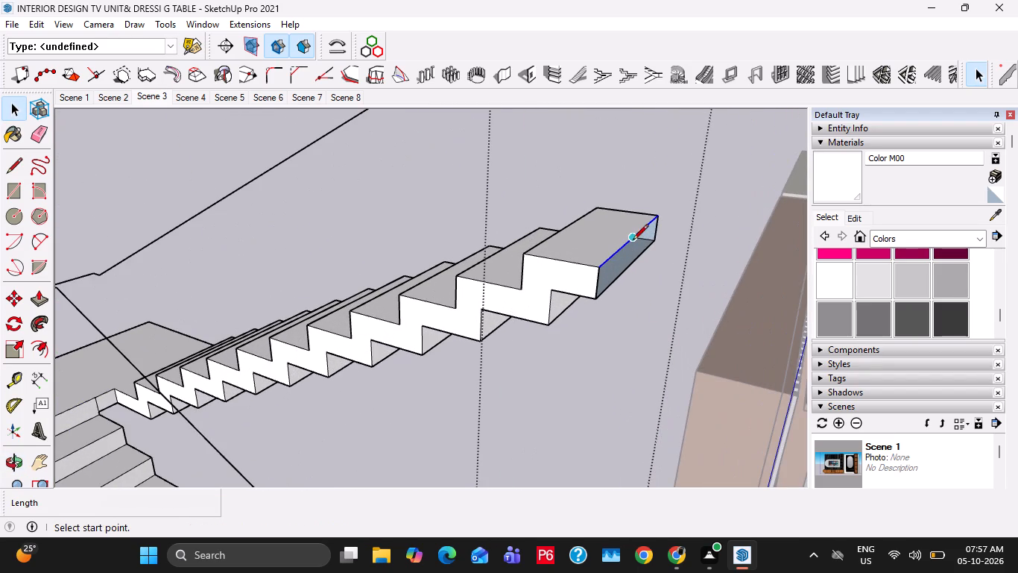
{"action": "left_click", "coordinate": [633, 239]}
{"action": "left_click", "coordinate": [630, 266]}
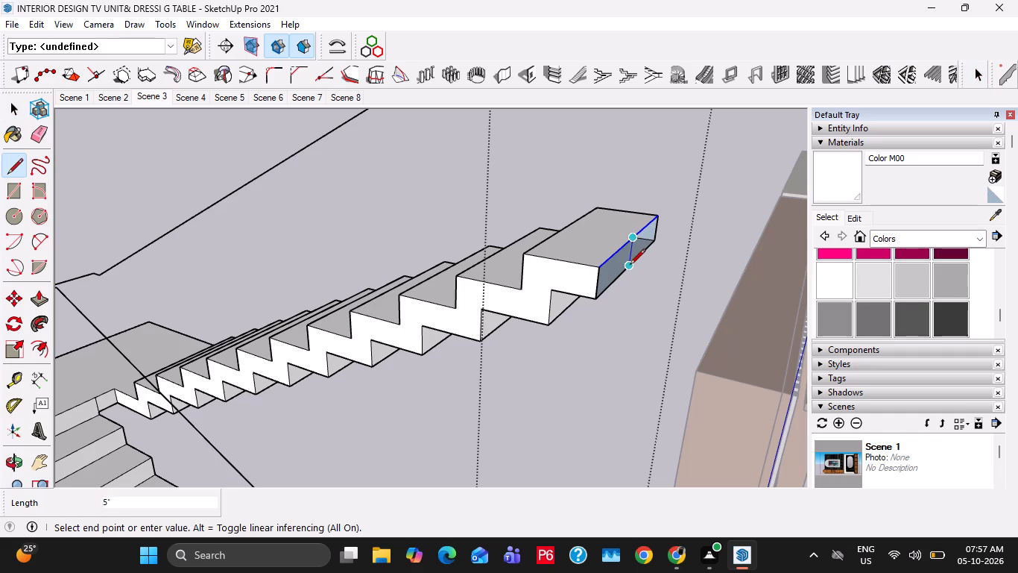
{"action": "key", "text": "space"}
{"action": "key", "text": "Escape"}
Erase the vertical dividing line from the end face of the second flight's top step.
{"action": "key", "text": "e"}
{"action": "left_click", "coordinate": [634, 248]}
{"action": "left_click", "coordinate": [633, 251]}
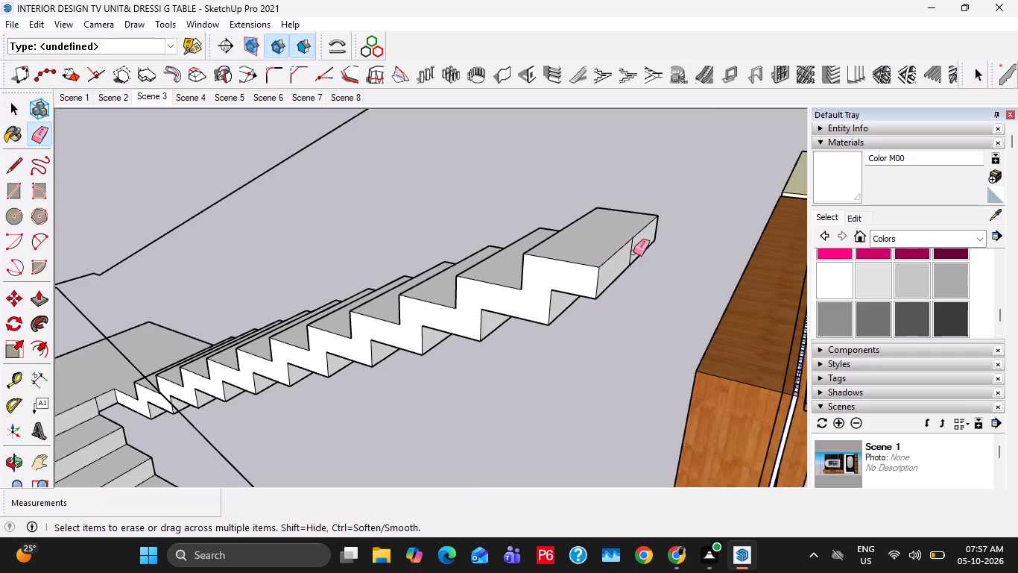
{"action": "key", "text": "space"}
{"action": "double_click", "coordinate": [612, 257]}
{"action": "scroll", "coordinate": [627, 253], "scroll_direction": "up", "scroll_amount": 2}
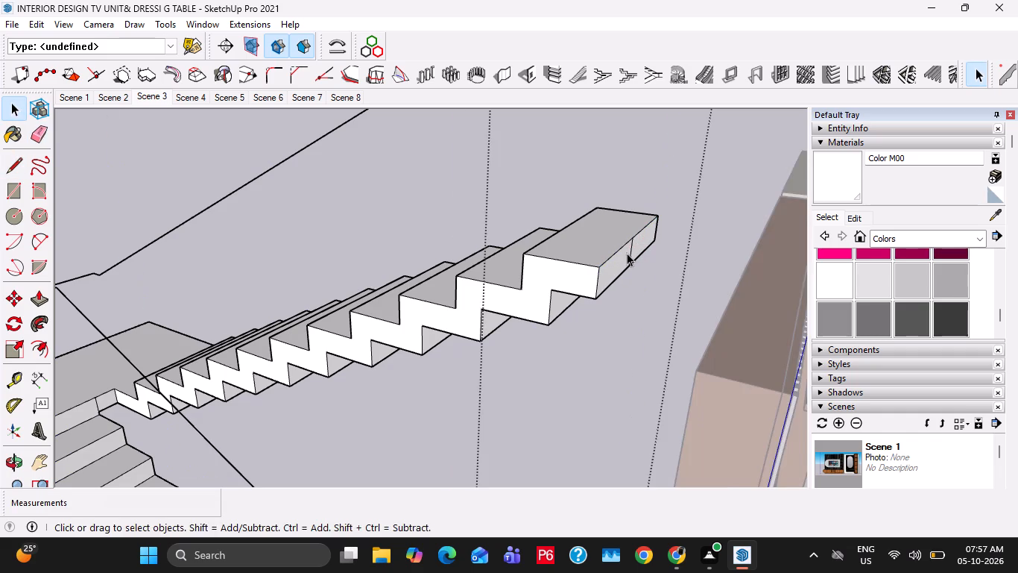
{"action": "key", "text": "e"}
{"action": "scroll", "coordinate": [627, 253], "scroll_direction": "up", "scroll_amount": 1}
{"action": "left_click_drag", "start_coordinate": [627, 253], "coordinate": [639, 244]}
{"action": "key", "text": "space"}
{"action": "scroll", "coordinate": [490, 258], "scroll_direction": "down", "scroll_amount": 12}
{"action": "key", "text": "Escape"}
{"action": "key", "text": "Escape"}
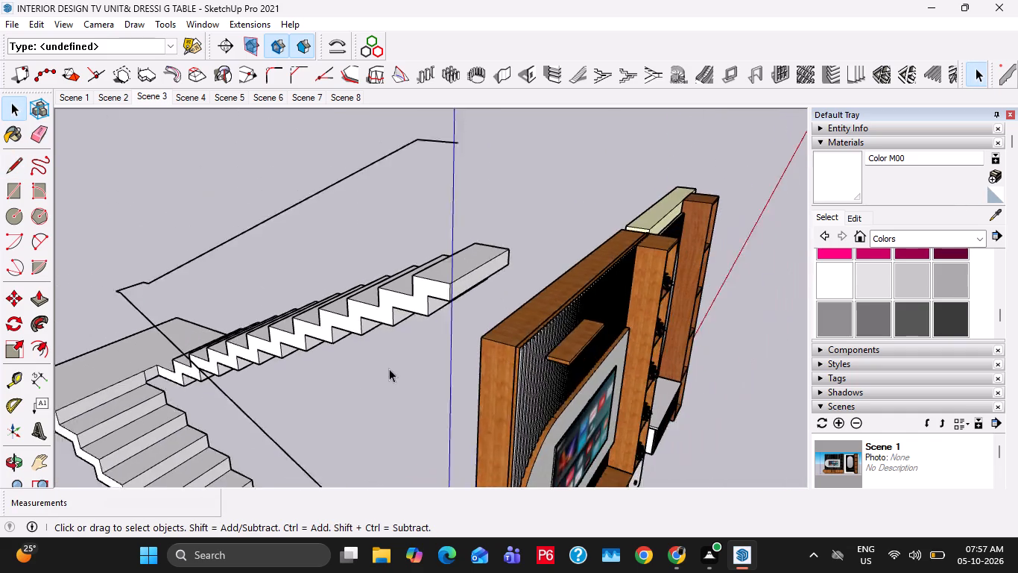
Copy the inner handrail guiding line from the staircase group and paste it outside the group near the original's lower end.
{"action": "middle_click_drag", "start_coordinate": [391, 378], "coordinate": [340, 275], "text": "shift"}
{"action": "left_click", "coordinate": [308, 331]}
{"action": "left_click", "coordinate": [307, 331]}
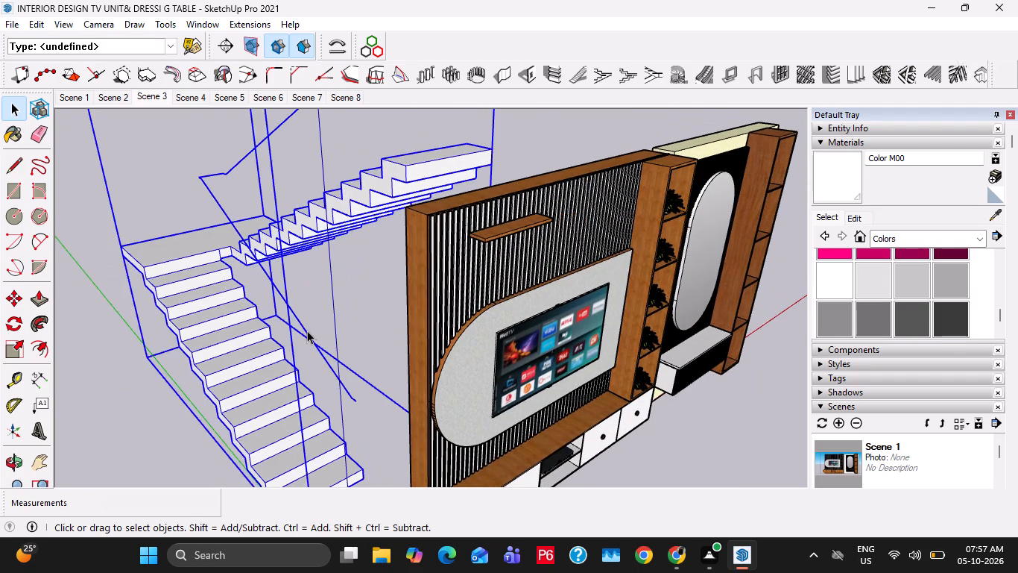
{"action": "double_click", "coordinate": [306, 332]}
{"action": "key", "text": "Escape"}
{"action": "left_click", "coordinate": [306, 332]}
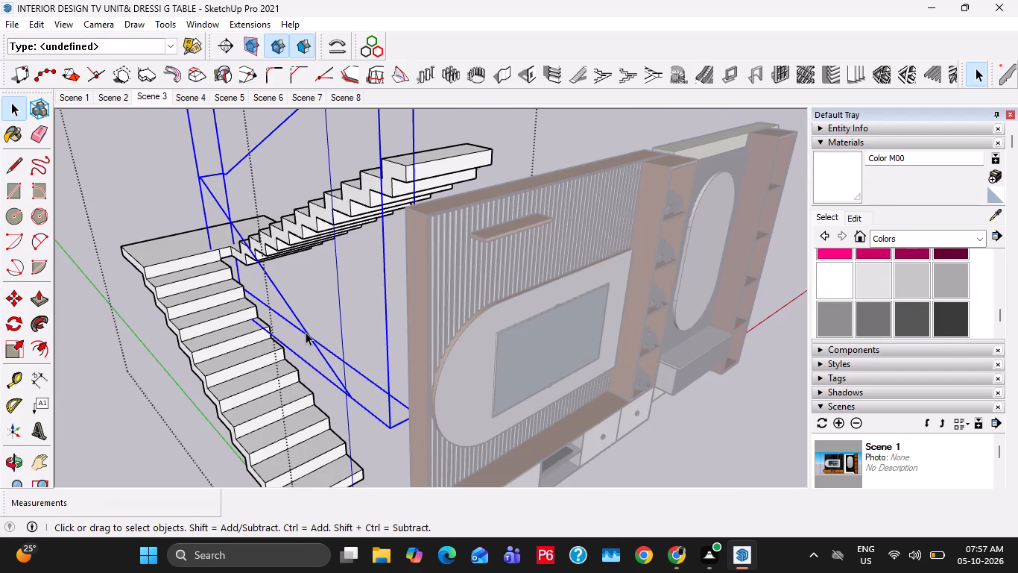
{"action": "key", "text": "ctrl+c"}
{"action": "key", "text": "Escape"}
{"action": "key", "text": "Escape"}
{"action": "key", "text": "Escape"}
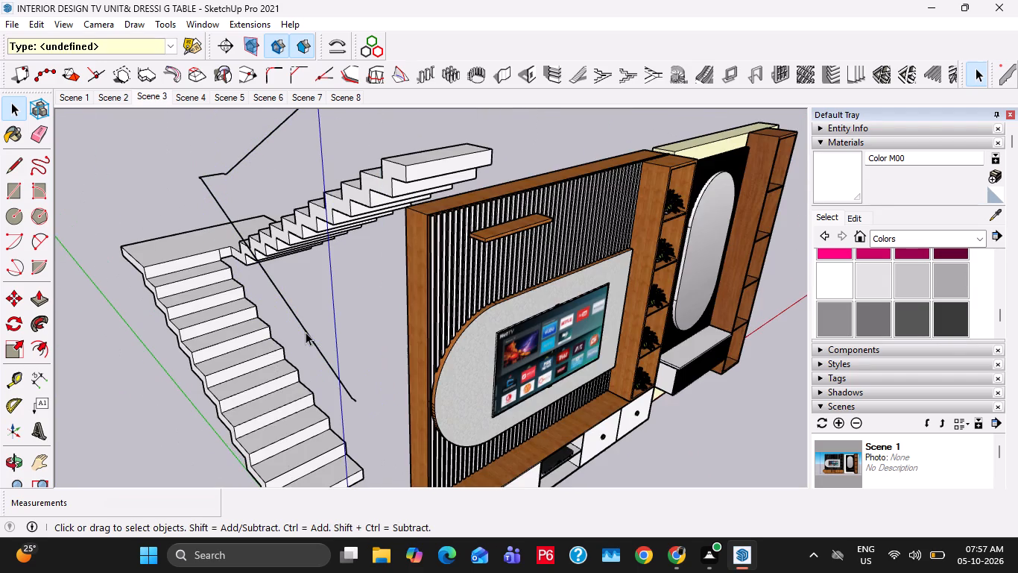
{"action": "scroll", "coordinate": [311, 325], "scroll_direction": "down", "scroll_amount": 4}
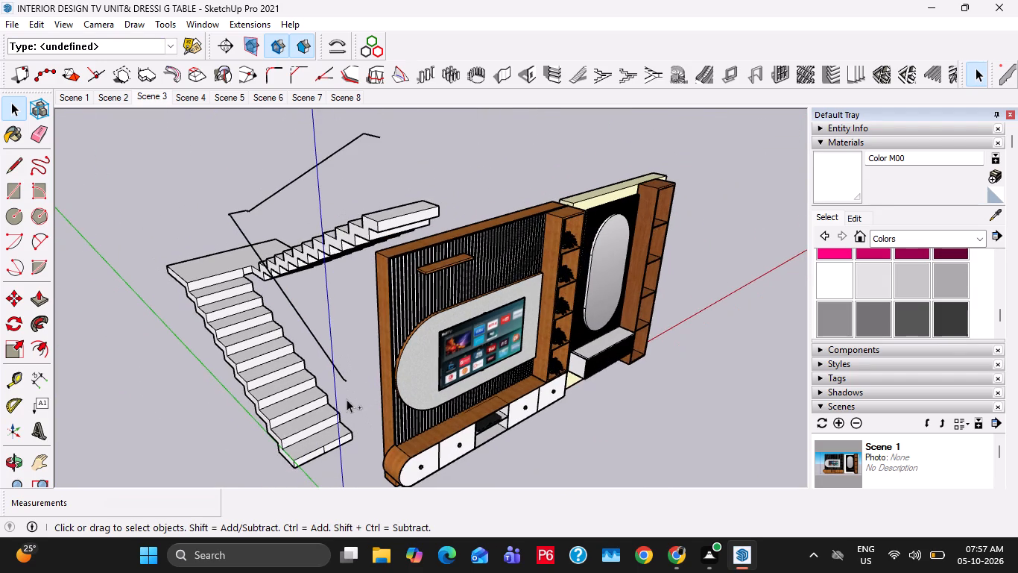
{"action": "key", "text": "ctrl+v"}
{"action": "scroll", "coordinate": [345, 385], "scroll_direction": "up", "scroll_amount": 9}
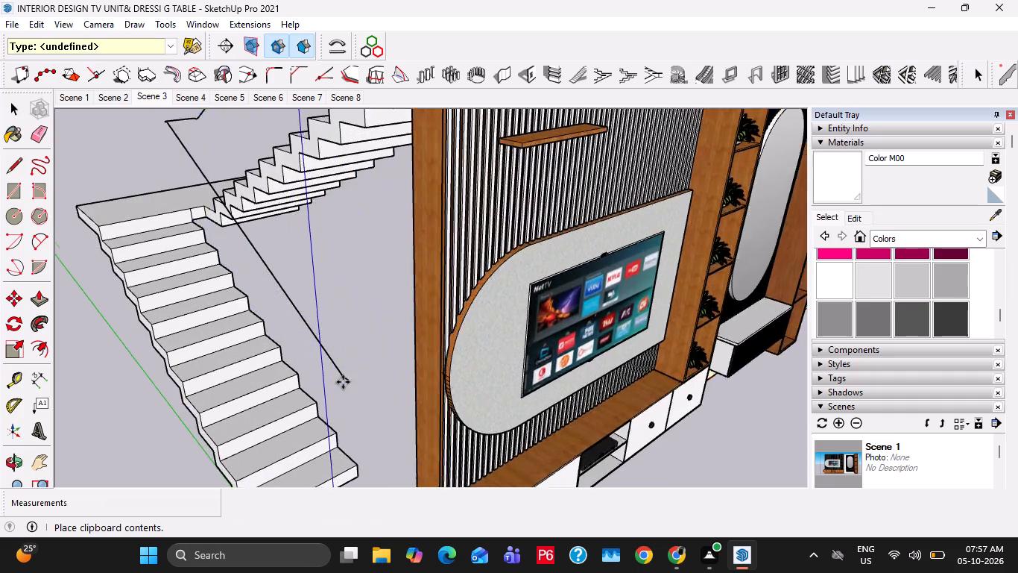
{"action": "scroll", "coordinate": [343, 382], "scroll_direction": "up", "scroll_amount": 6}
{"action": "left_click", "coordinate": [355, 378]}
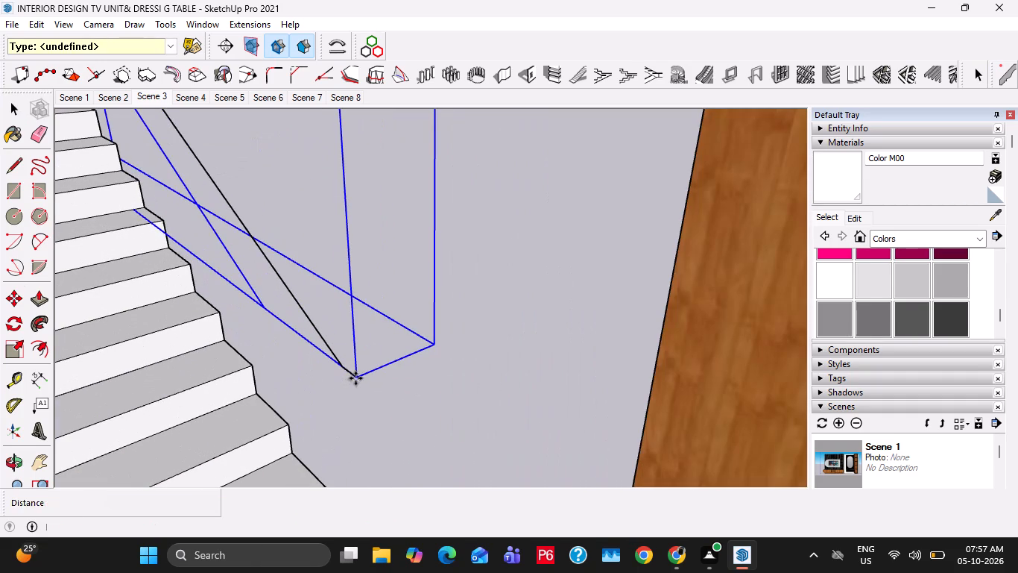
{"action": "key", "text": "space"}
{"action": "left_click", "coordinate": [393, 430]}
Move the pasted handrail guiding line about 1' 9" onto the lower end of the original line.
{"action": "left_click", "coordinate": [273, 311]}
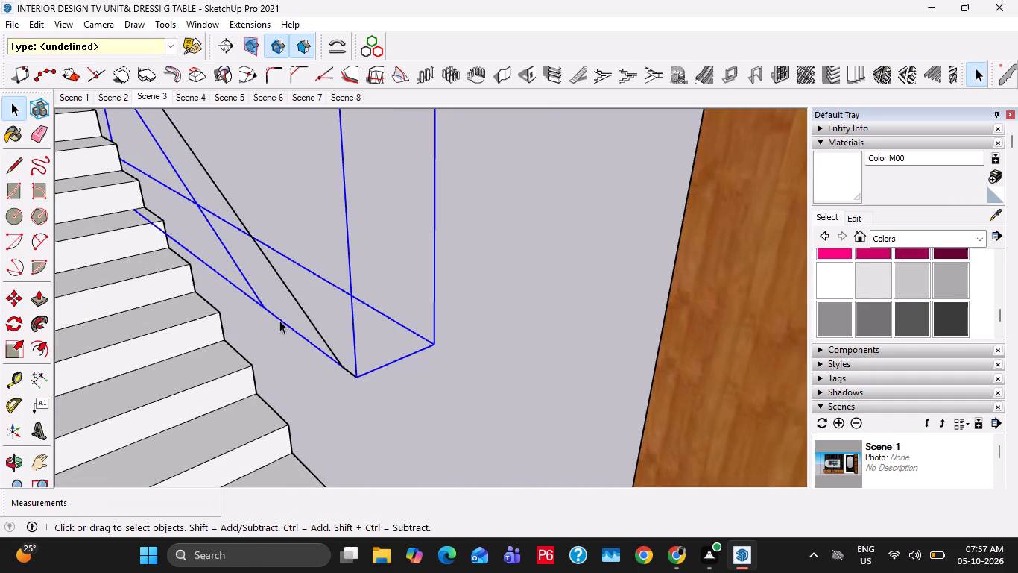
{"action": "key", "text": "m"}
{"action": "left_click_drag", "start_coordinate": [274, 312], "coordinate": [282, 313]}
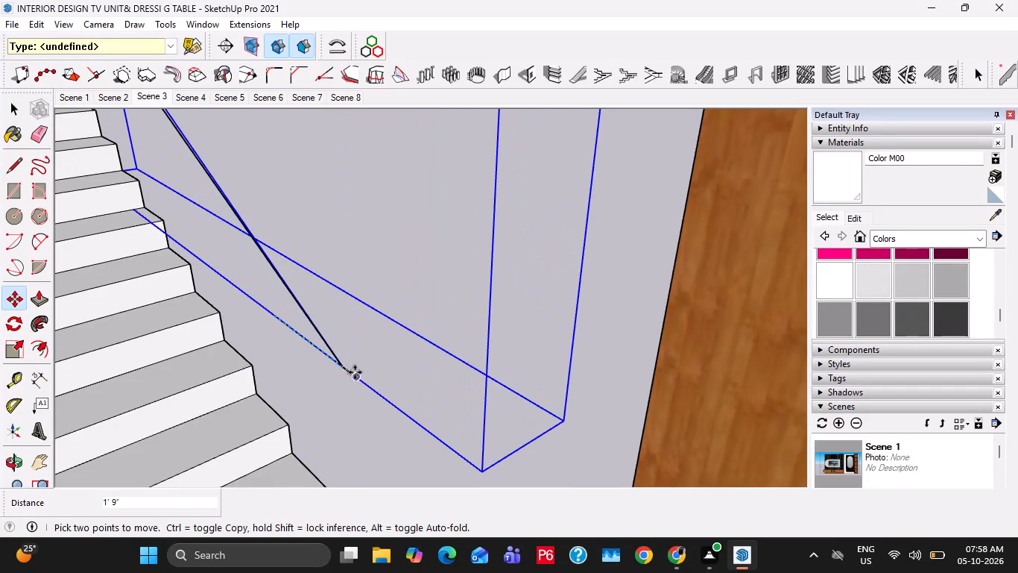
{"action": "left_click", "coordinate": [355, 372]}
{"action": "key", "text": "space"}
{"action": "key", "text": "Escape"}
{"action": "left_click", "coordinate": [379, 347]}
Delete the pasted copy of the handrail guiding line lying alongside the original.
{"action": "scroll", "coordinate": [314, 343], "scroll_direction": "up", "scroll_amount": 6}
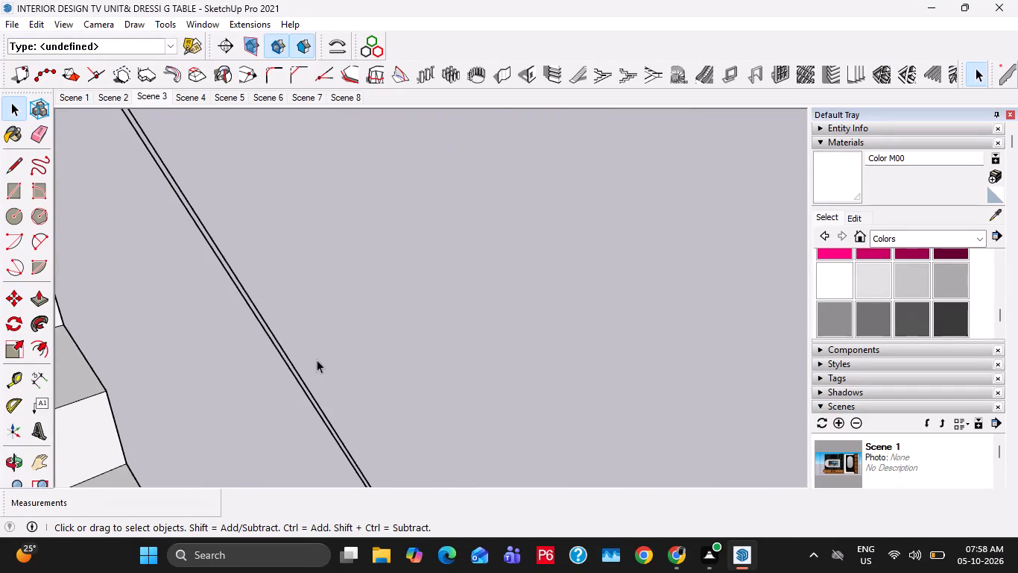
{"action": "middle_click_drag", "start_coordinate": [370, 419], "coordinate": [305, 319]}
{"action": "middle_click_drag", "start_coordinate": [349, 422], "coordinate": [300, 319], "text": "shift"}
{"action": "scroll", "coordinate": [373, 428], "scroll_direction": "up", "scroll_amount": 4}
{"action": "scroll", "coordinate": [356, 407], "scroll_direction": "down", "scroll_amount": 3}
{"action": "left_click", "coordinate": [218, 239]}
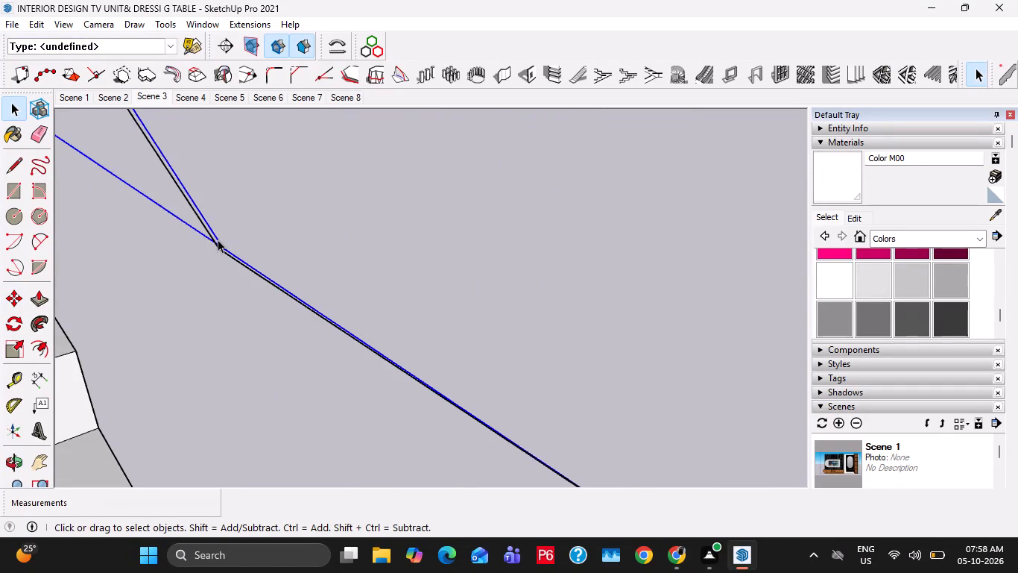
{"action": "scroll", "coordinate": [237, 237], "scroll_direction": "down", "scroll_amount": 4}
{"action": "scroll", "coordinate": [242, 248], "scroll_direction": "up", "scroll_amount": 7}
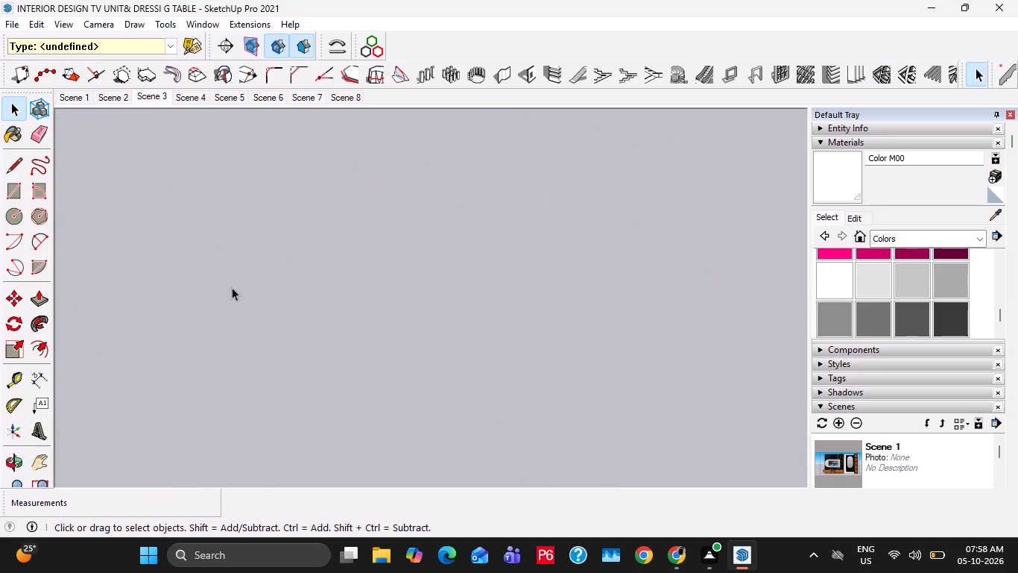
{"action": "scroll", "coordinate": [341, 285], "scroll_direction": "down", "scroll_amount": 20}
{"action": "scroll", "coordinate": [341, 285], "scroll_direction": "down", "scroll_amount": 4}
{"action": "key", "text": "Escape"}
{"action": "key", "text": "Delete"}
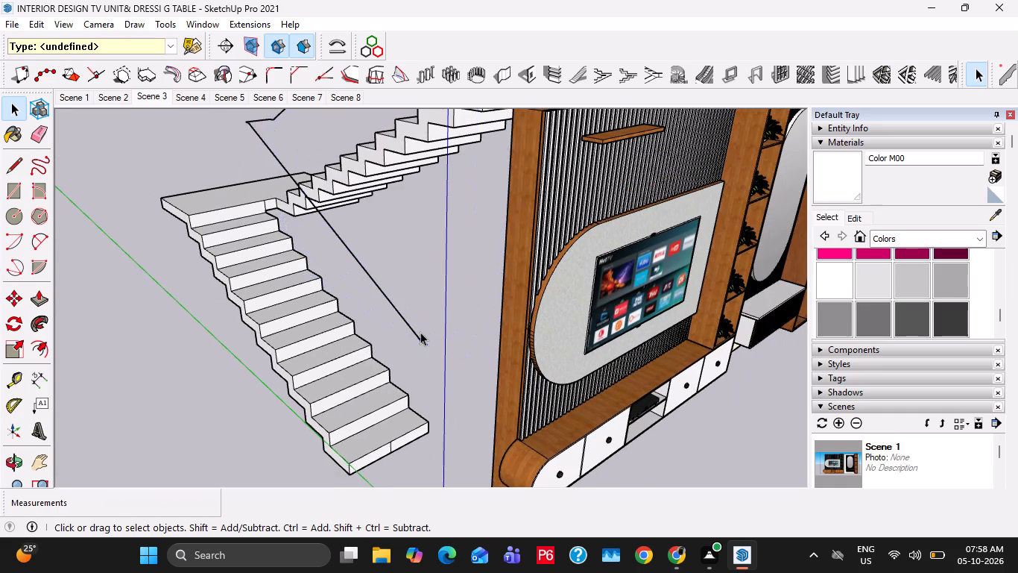
Delete the whole two-flight staircase behind the TV unit.
{"action": "middle_click_drag", "start_coordinate": [408, 321], "coordinate": [405, 351]}
{"action": "left_click", "coordinate": [288, 354]}
{"action": "key", "text": "Delete"}
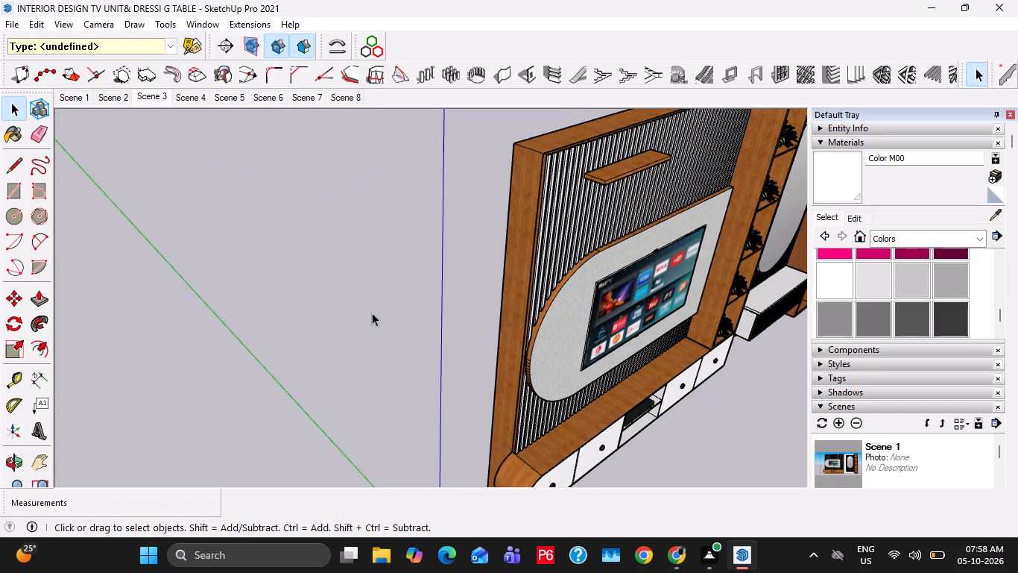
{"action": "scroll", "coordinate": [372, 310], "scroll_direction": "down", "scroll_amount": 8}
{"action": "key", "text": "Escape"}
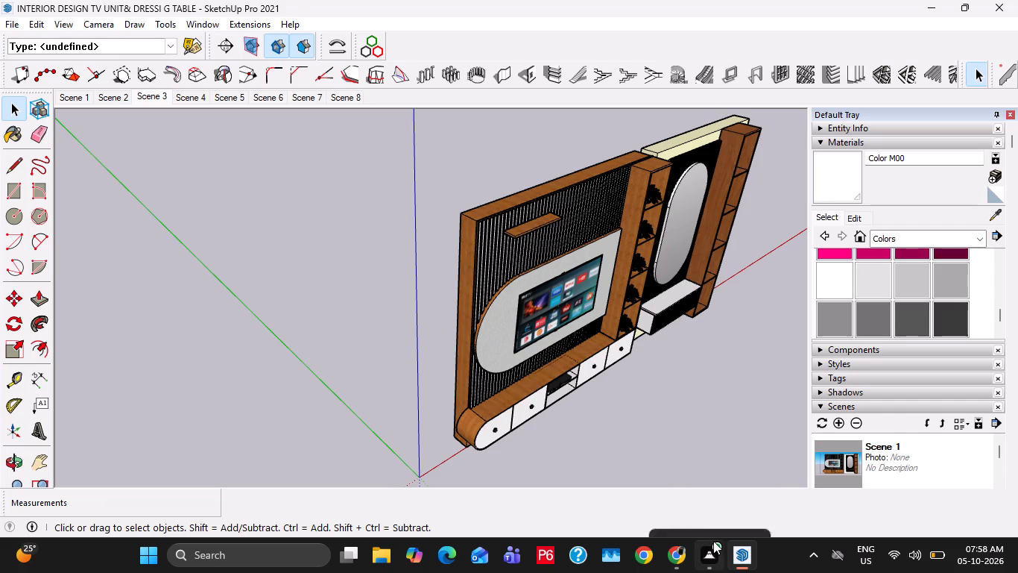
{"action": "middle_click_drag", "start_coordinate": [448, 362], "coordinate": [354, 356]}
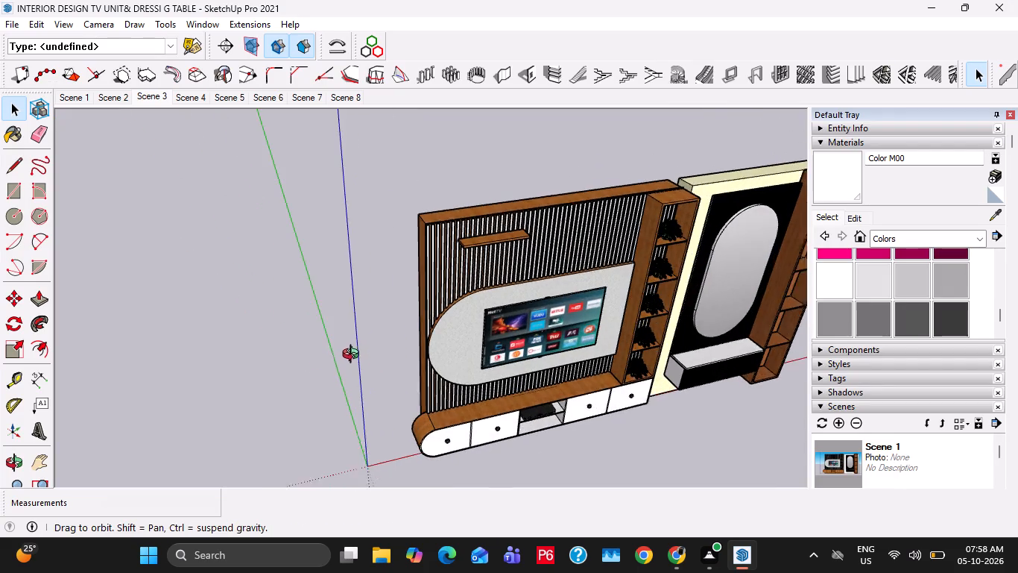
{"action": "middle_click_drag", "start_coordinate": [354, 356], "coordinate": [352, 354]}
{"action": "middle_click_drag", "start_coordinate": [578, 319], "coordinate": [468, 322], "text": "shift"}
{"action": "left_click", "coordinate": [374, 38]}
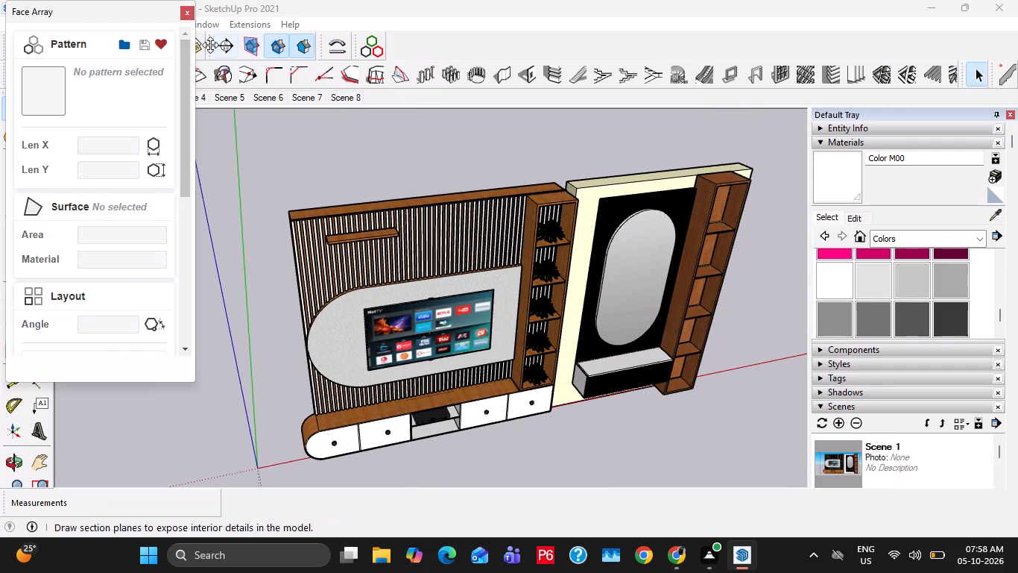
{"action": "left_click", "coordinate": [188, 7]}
Copy the dressing table unit about 14' 2" along the red axis, away from the TV unit.
{"action": "left_click", "coordinate": [654, 259]}
{"action": "middle_click_drag", "start_coordinate": [710, 313], "coordinate": [497, 298], "text": "shift"}
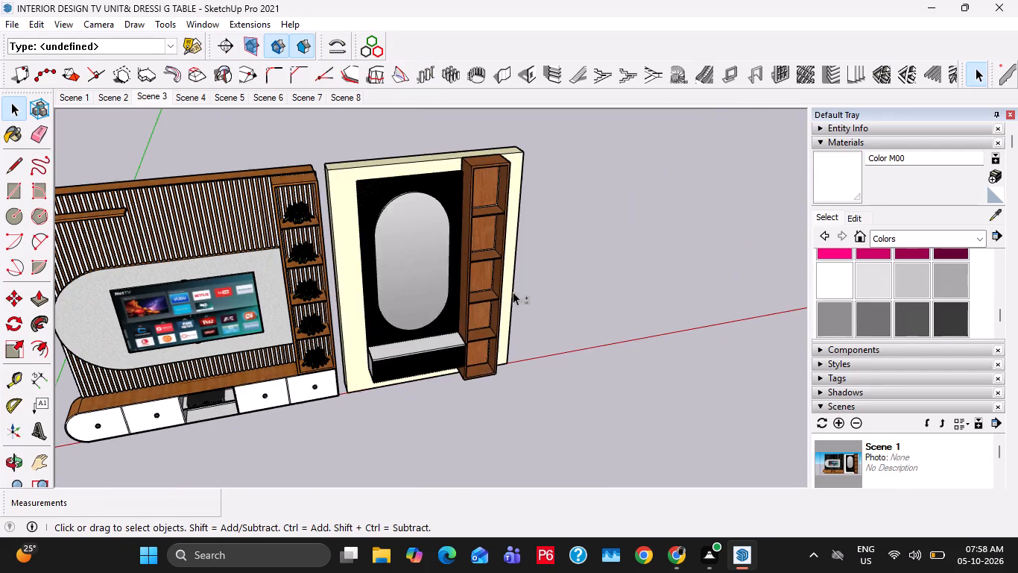
{"action": "left_click", "coordinate": [481, 294]}
{"action": "scroll", "coordinate": [498, 314], "scroll_direction": "down", "scroll_amount": 4}
{"action": "key", "text": "m"}
{"action": "left_click_drag", "start_coordinate": [495, 422], "coordinate": [505, 422]}
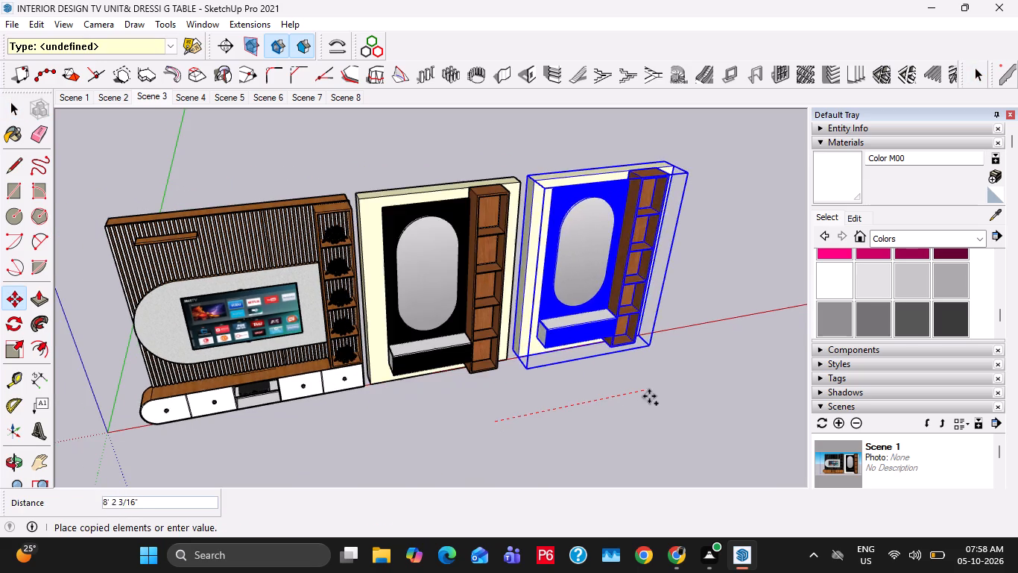
{"action": "middle_click_drag", "start_coordinate": [693, 372], "coordinate": [547, 389], "text": "shift"}
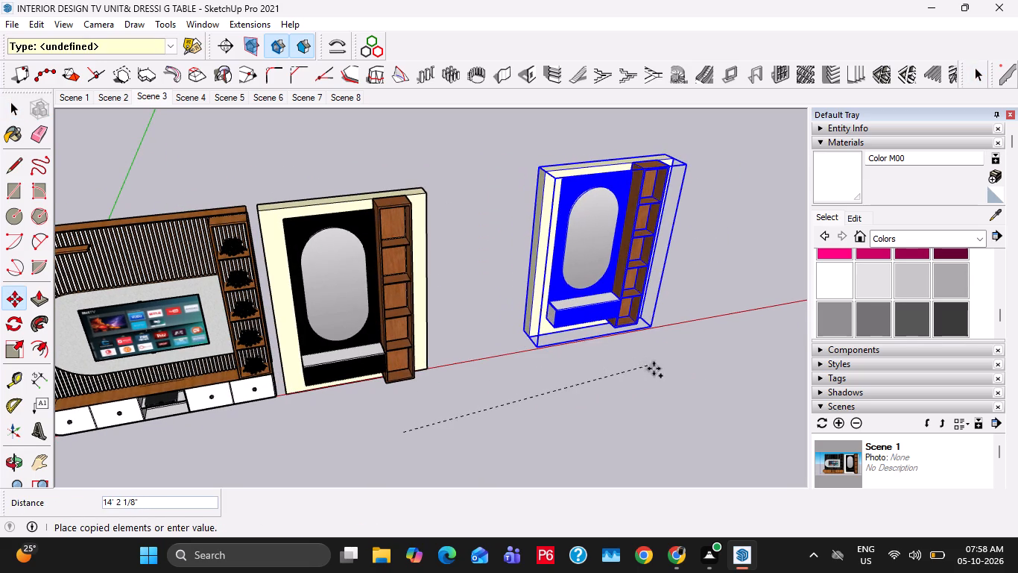
{"action": "left_click", "coordinate": [657, 371]}
{"action": "key", "text": "space"}
Draw a shallow two-point arc on the ground in front of the copied dressing table, bulging away from it.
{"action": "scroll", "coordinate": [440, 373], "scroll_direction": "down", "scroll_amount": 3}
{"action": "middle_click_drag", "start_coordinate": [620, 375], "coordinate": [494, 362], "text": "shift"}
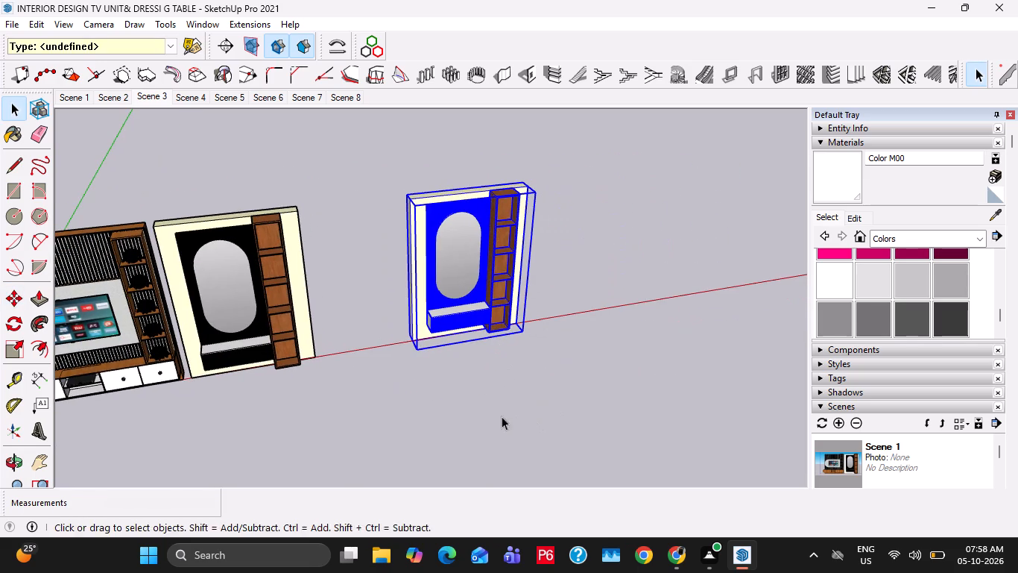
{"action": "key", "text": "a"}
{"action": "left_click_drag", "start_coordinate": [490, 410], "coordinate": [497, 410]}
{"action": "left_click", "coordinate": [640, 379]}
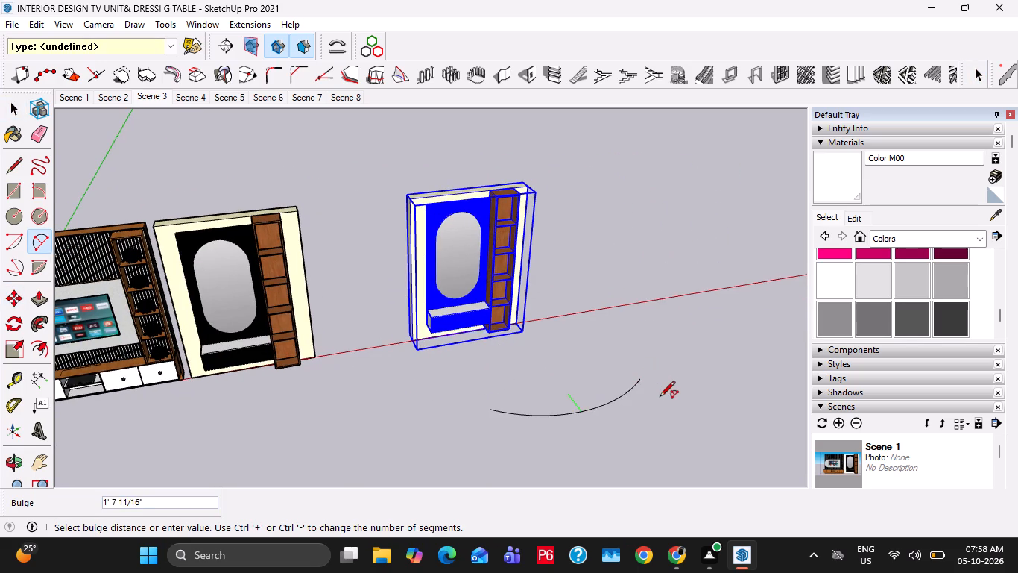
{"action": "left_click", "coordinate": [660, 398]}
{"action": "key", "text": "space"}
Draw a straight line parallel to the red axis between the arc and the copied dressing table.
{"action": "key", "text": "l"}
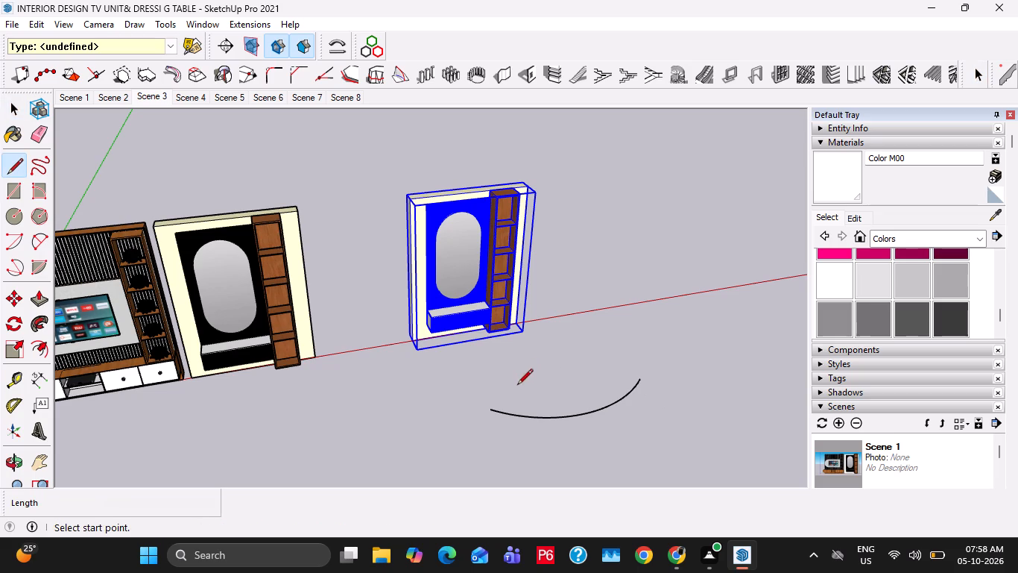
{"action": "left_click", "coordinate": [517, 386]}
{"action": "left_click", "coordinate": [648, 360]}
{"action": "key", "text": "space"}
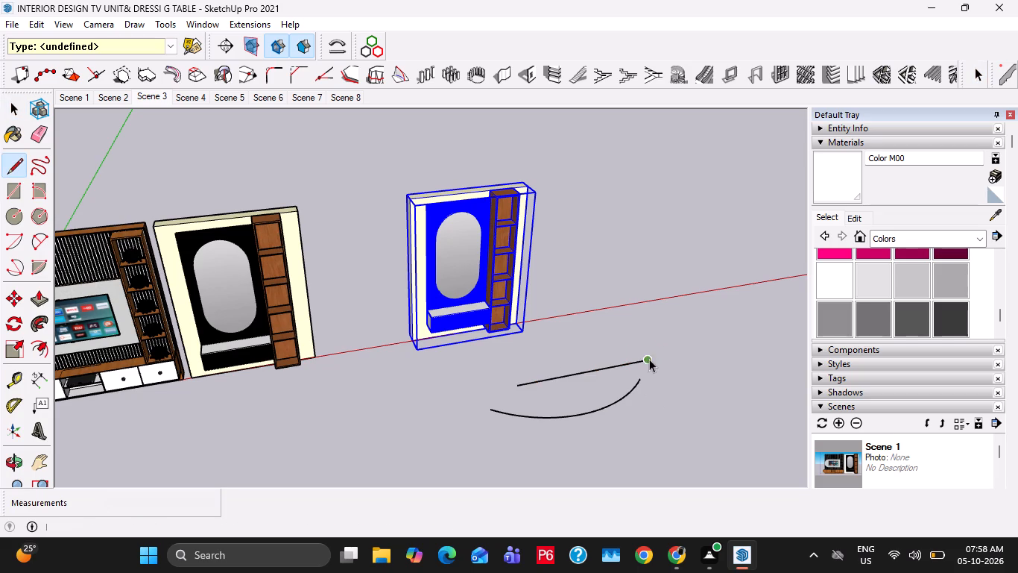
{"action": "key", "text": "space"}
{"action": "key", "text": "space"}
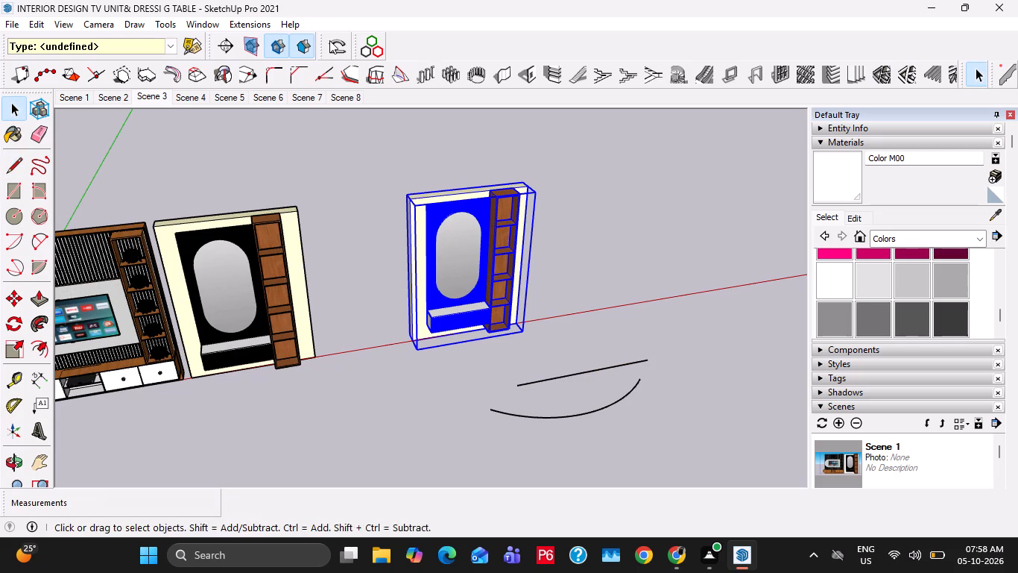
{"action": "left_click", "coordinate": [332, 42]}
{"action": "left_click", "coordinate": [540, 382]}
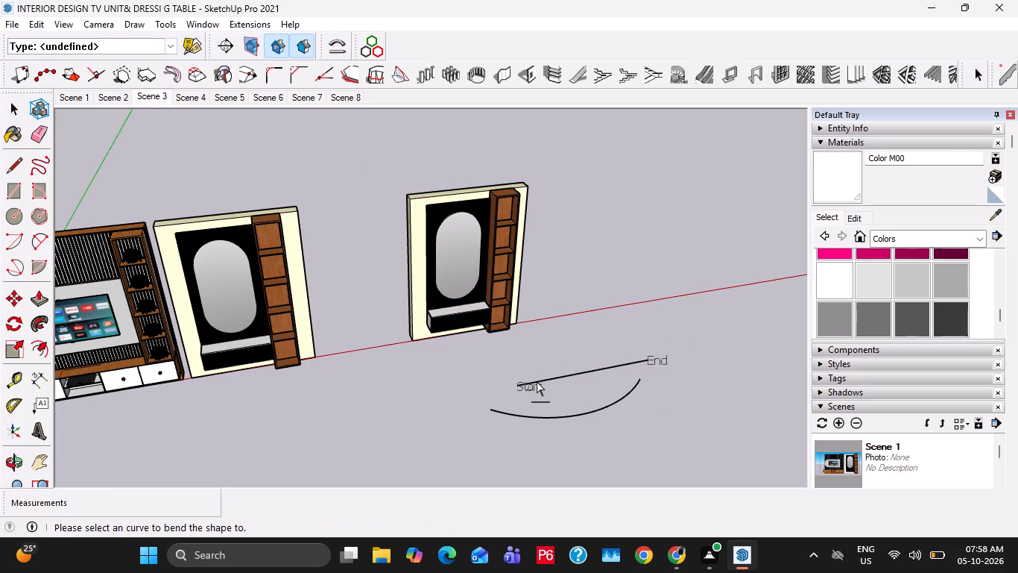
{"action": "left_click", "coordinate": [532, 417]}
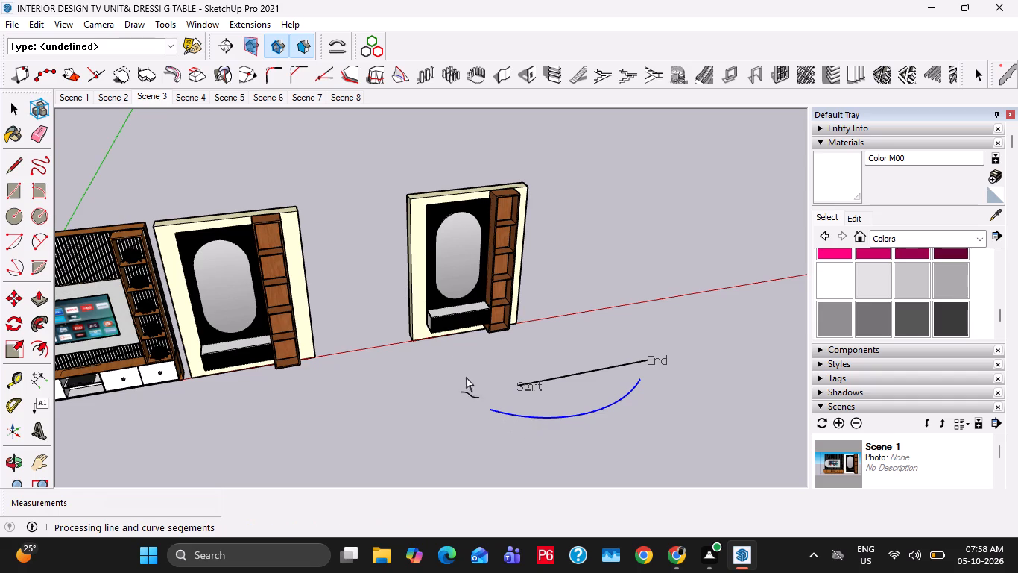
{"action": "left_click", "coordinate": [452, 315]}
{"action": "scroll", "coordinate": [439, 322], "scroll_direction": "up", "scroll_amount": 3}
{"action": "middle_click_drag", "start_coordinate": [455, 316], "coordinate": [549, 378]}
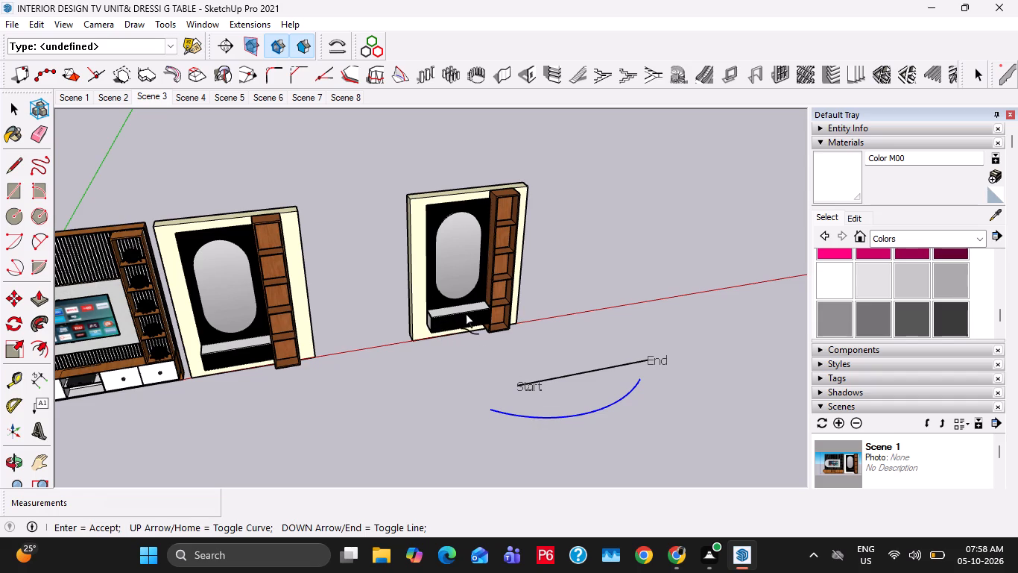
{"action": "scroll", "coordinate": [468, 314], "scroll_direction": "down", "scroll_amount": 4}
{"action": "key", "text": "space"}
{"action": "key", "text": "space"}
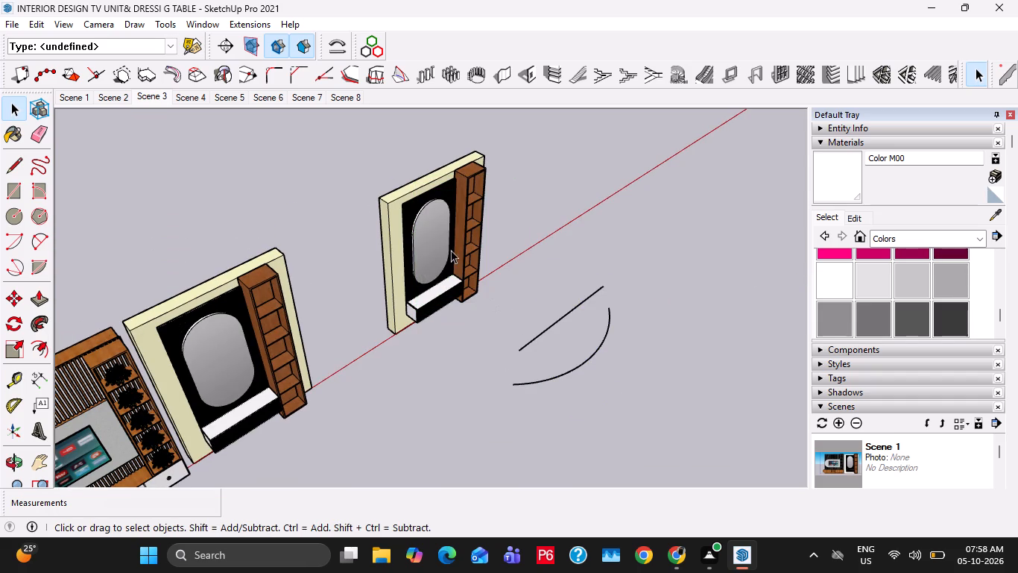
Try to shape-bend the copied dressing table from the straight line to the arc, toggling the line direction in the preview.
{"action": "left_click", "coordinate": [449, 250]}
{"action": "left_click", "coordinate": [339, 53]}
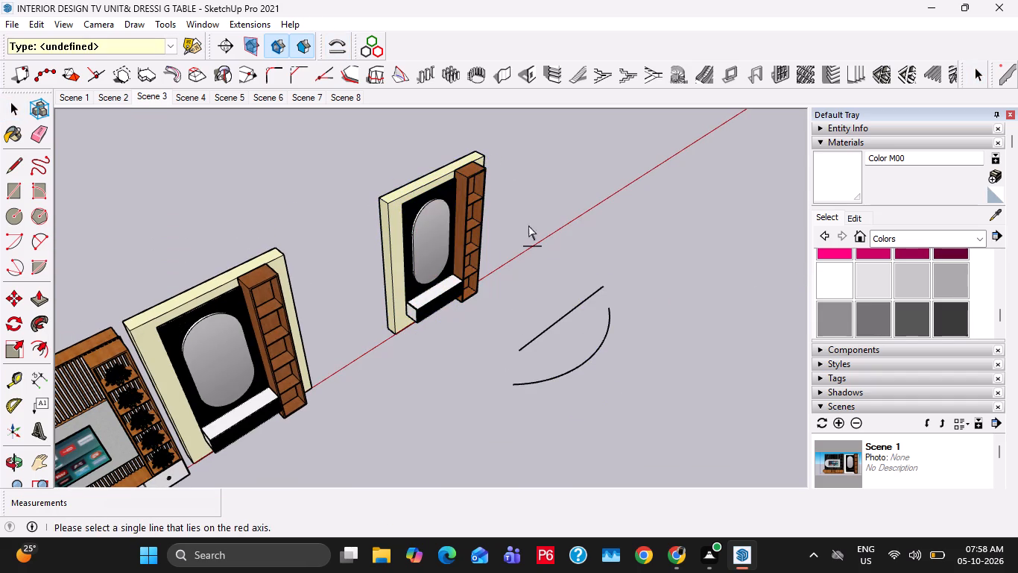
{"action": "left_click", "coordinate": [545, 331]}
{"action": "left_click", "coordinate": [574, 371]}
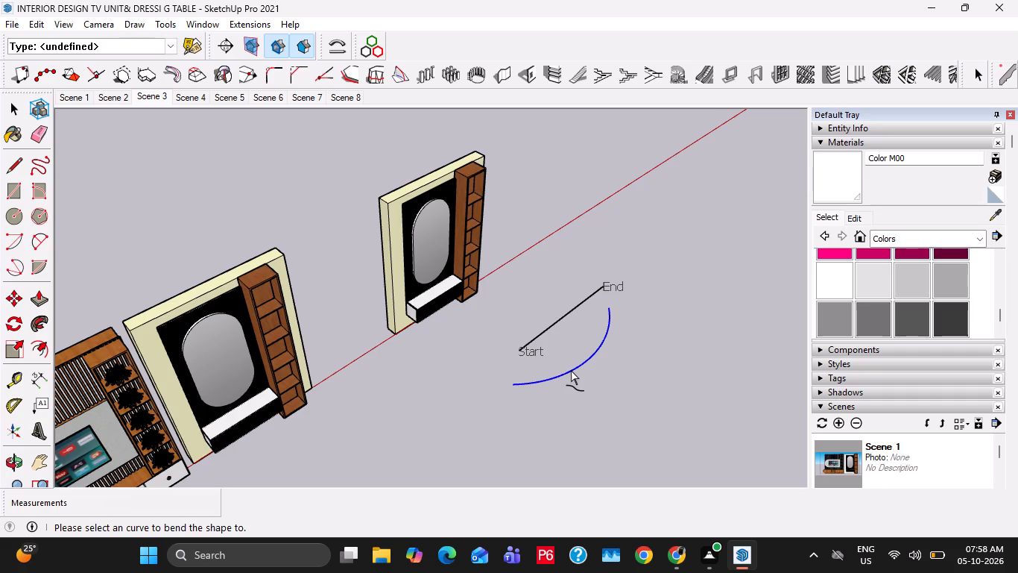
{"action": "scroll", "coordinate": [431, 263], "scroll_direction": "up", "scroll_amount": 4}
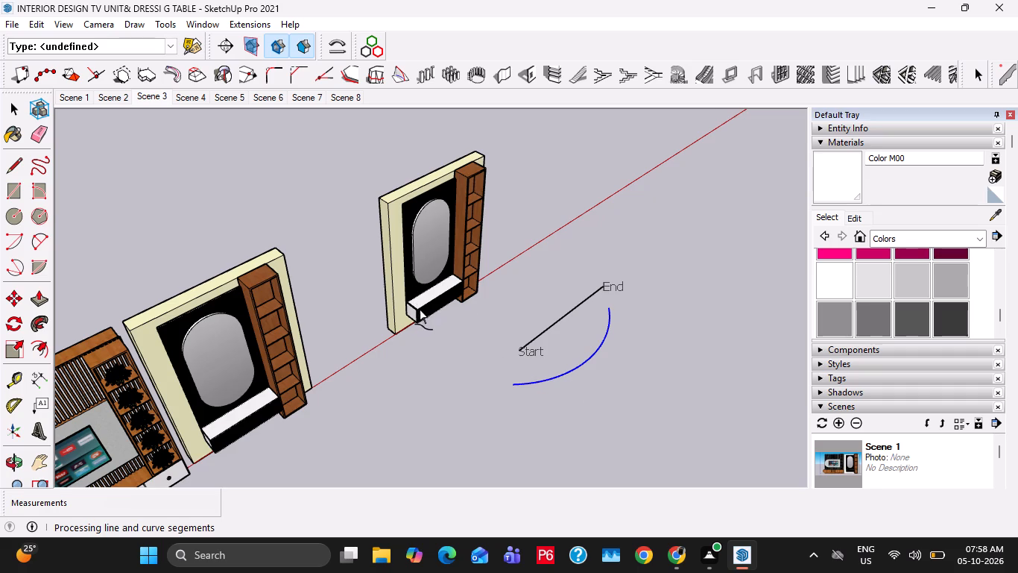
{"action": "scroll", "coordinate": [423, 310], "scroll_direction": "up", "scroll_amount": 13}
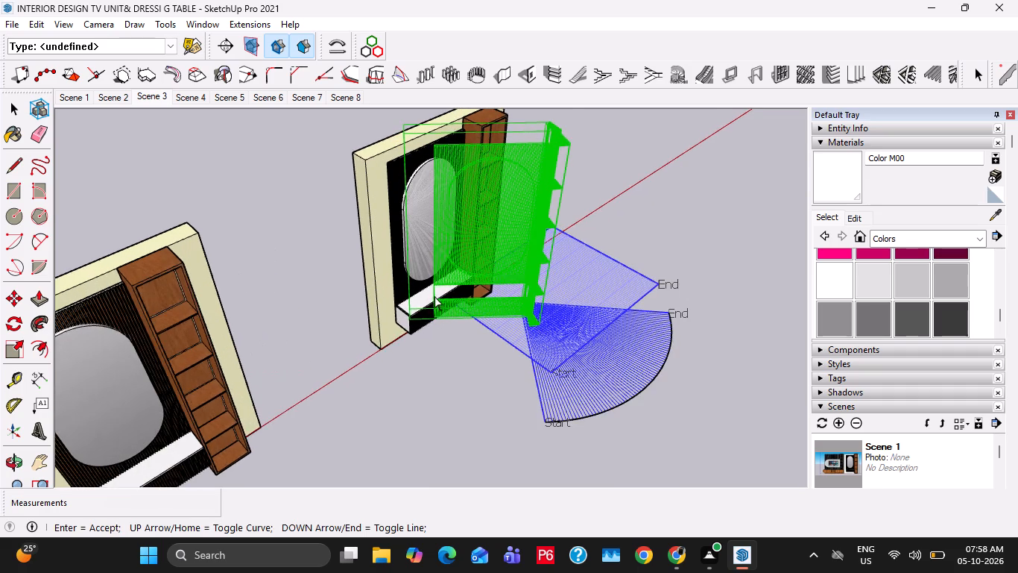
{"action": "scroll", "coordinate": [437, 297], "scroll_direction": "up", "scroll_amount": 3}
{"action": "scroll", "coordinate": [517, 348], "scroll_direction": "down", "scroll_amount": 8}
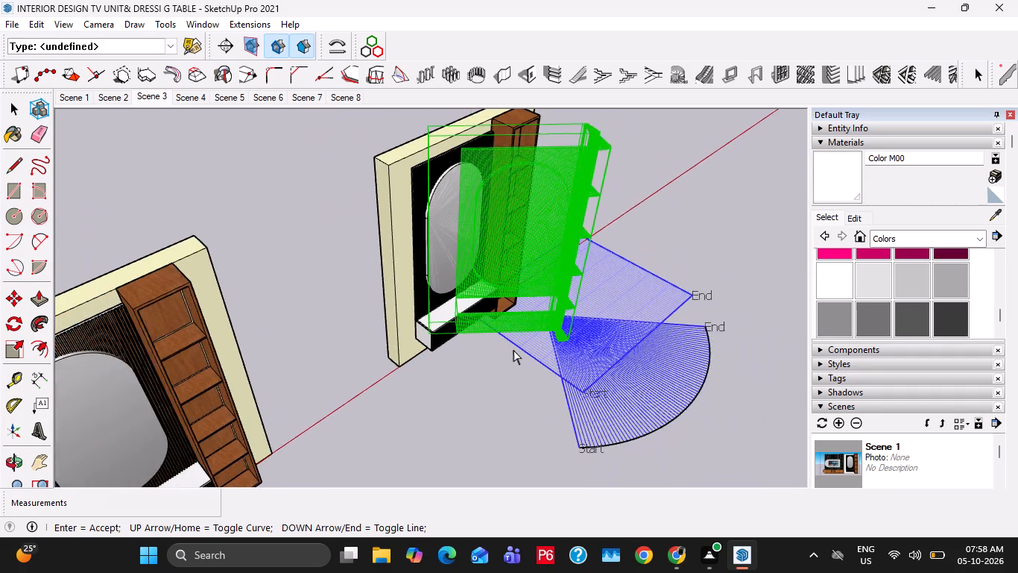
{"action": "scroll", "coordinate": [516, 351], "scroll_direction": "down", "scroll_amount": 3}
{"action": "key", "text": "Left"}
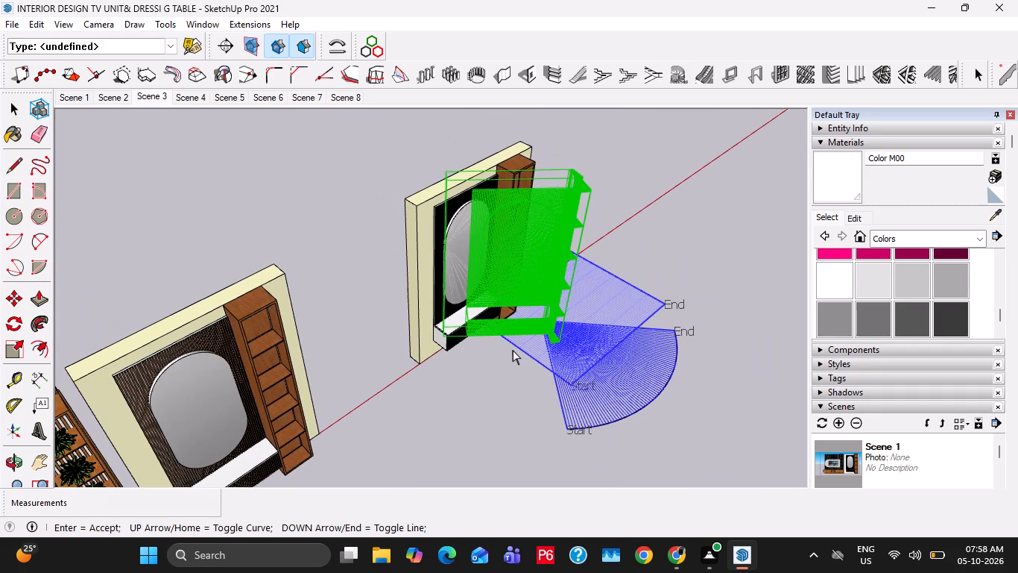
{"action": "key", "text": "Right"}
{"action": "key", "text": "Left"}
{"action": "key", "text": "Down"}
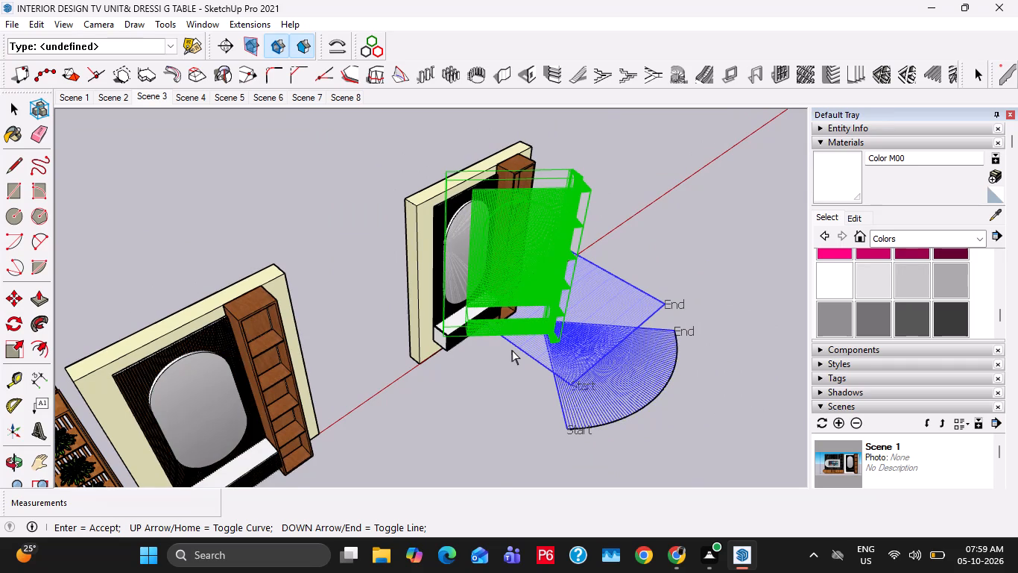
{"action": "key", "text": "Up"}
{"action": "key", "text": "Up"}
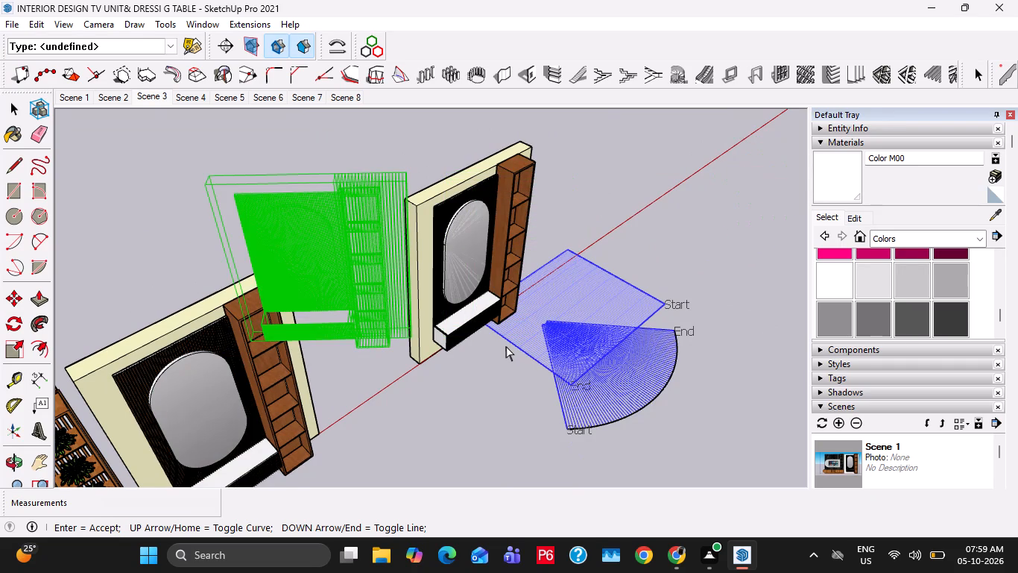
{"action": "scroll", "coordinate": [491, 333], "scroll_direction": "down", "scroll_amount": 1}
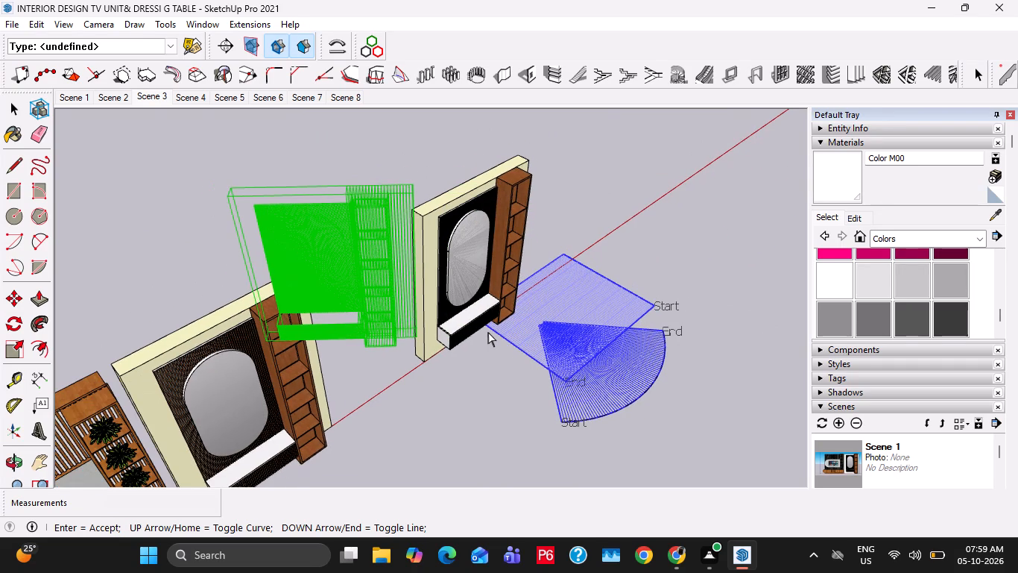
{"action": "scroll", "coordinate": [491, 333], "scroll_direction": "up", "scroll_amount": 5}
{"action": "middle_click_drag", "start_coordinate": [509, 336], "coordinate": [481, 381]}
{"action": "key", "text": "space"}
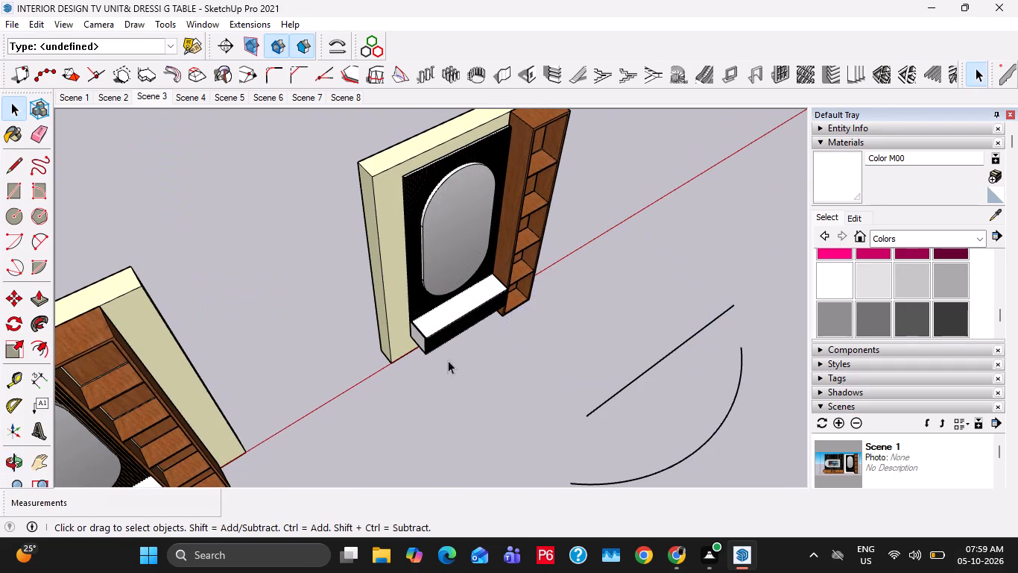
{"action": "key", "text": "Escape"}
Bend the copied dressing table with Shape Bender, using the straight line as base and the arc as the curve.
{"action": "left_click", "coordinate": [467, 263]}
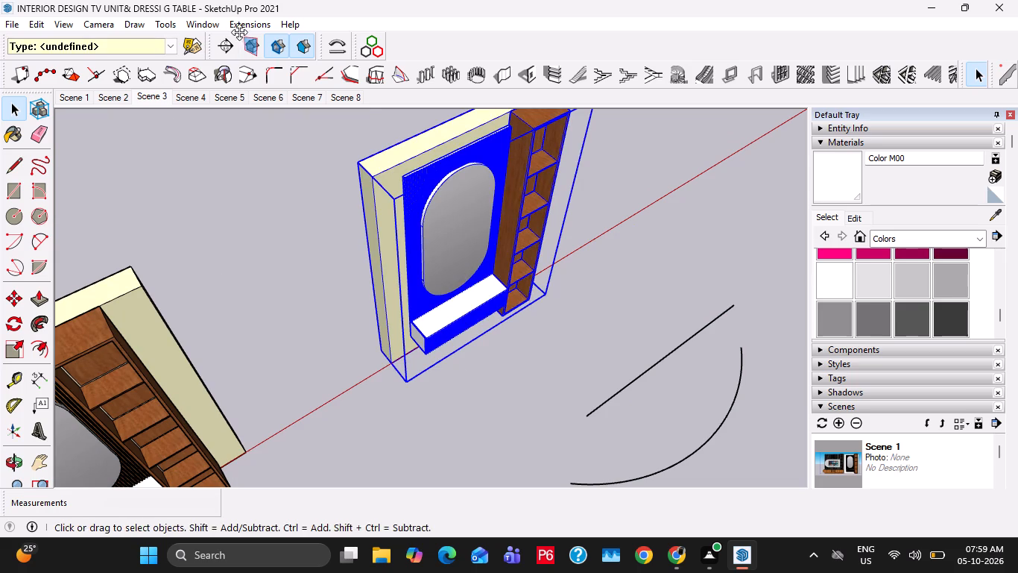
{"action": "left_click", "coordinate": [239, 32]}
{"action": "left_click", "coordinate": [242, 25]}
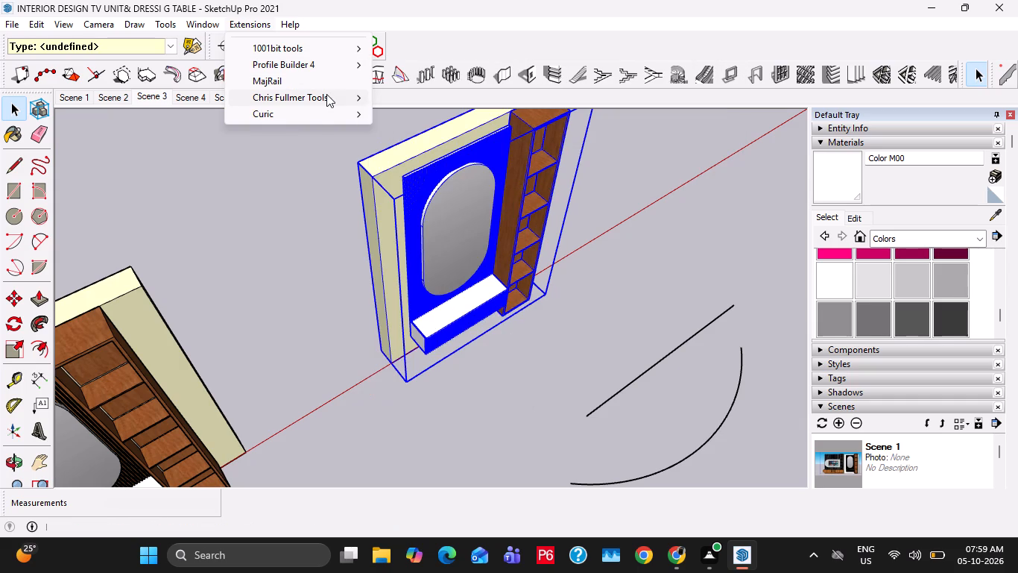
{"action": "left_click", "coordinate": [462, 117]}
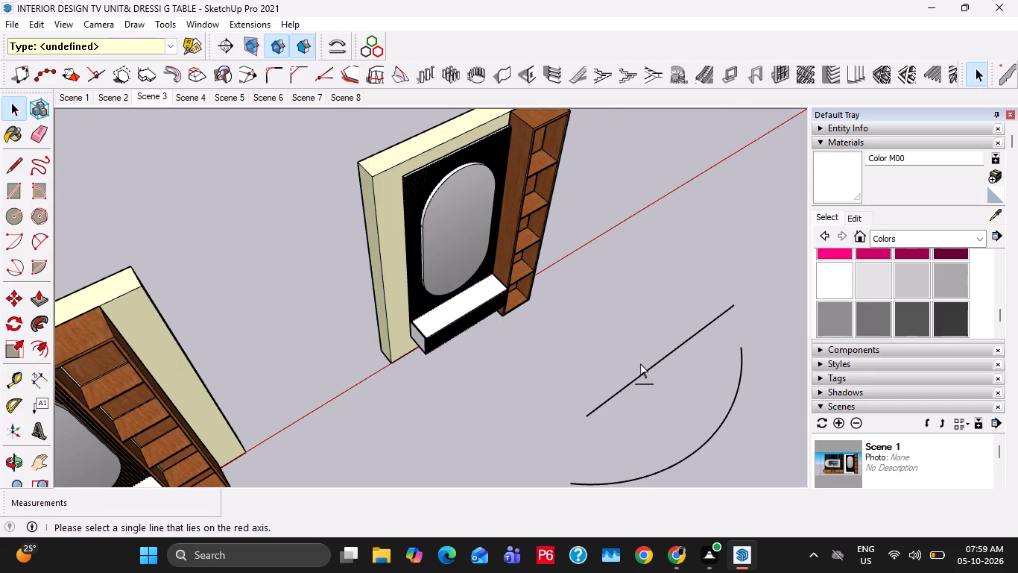
{"action": "left_click", "coordinate": [645, 378]}
{"action": "left_click", "coordinate": [642, 376]}
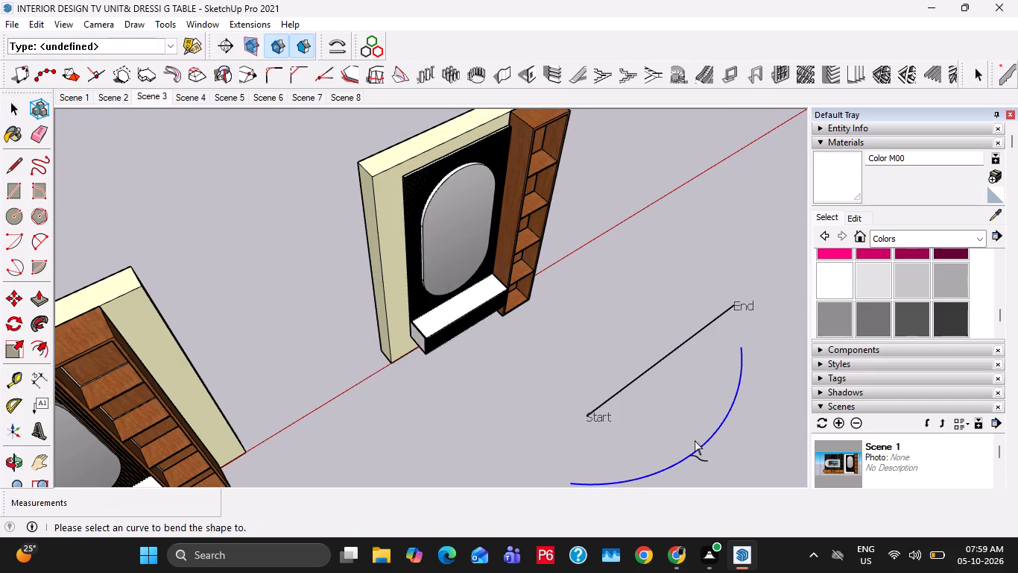
{"action": "left_click", "coordinate": [696, 439]}
{"action": "left_click", "coordinate": [698, 452]}
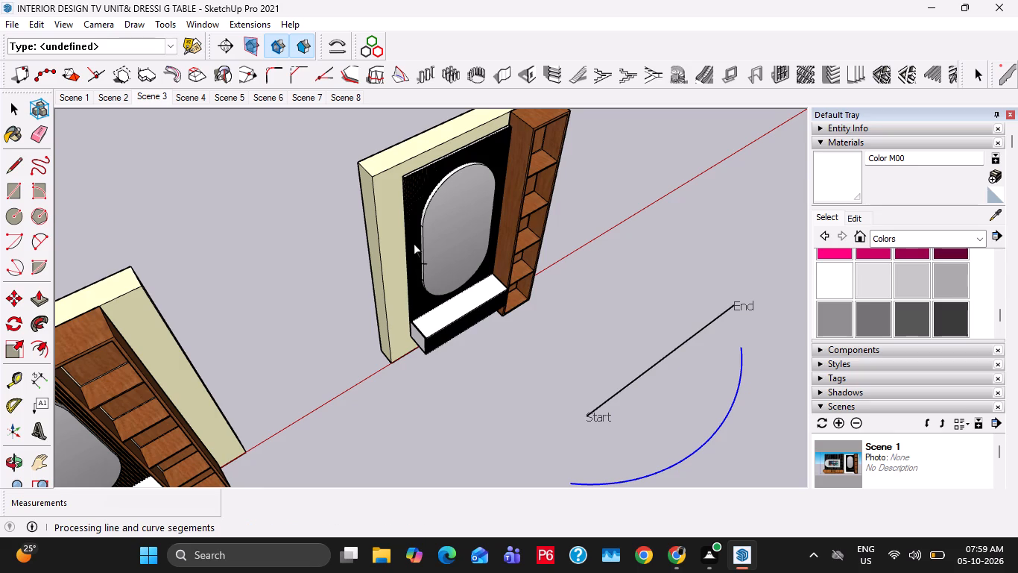
{"action": "scroll", "coordinate": [417, 244], "scroll_direction": "down", "scroll_amount": 6}
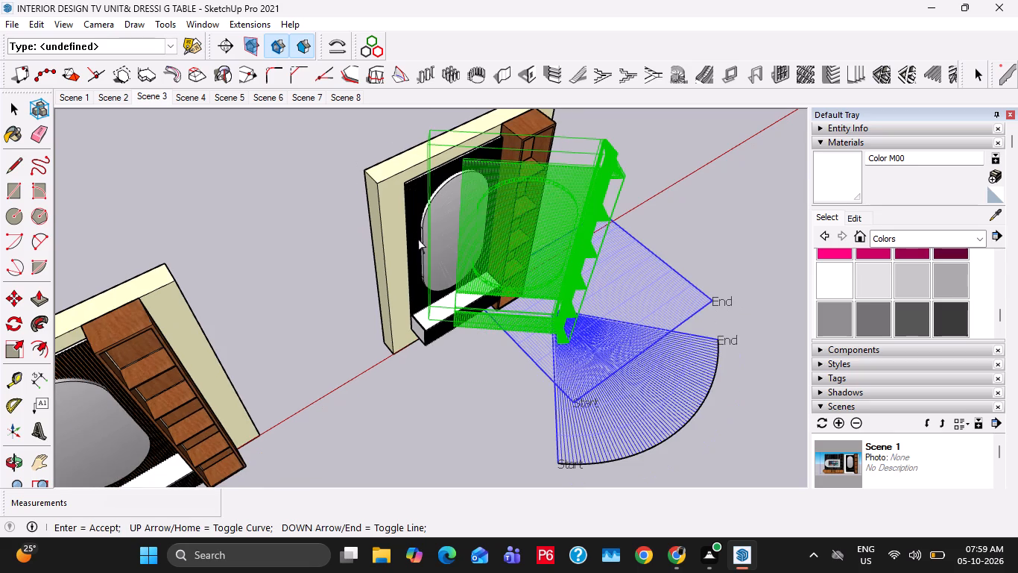
{"action": "scroll", "coordinate": [421, 239], "scroll_direction": "down", "scroll_amount": 3}
{"action": "left_click", "coordinate": [494, 297]}
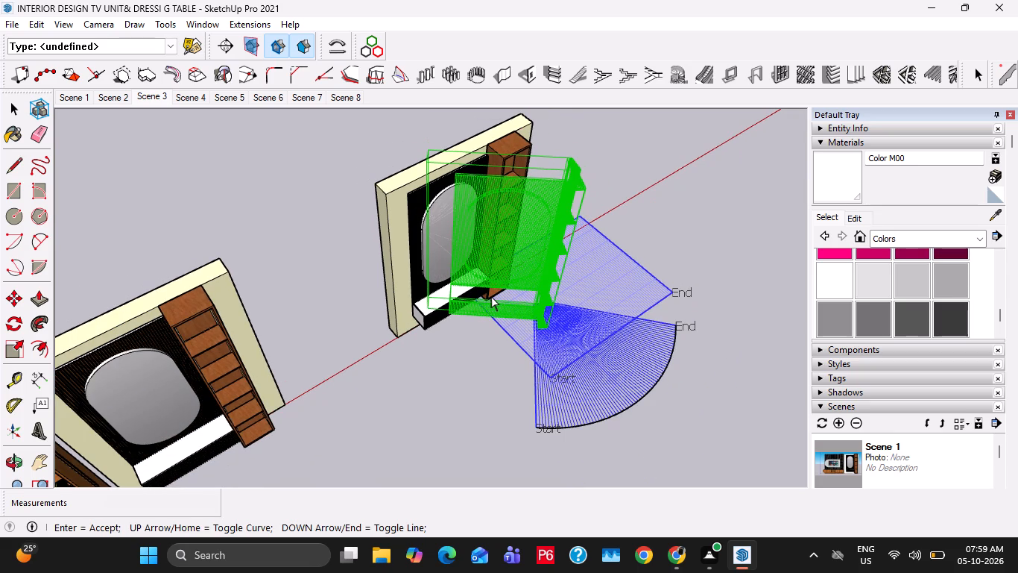
{"action": "key", "text": "Return"}
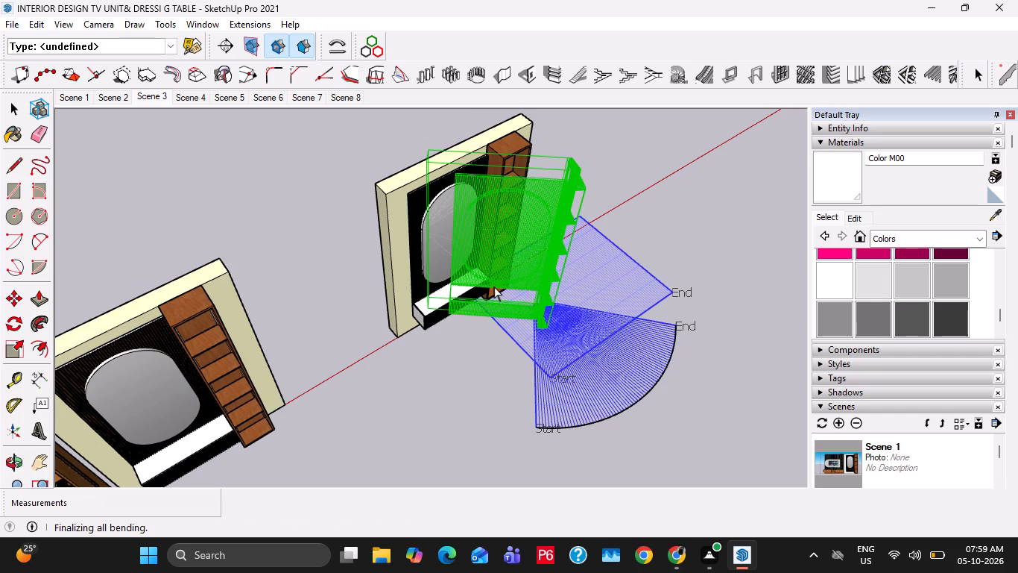
{"action": "scroll", "coordinate": [495, 288], "scroll_direction": "down", "scroll_amount": 2}
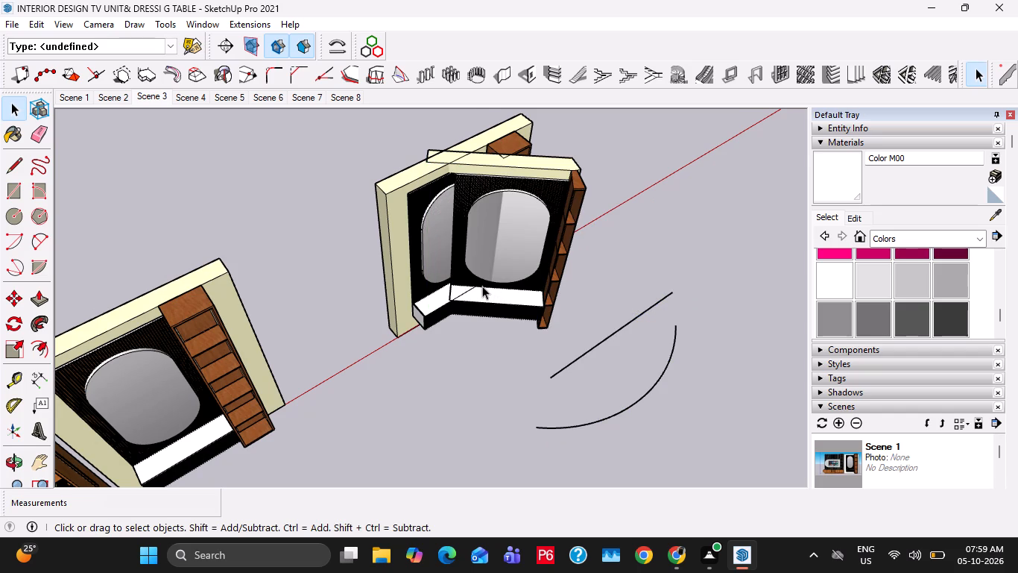
{"action": "key", "text": "space"}
{"action": "key", "text": "space"}
Delete the unbent copy of the dressing table that overlaps the curved version.
{"action": "left_click", "coordinate": [418, 240]}
{"action": "key", "text": "Delete"}
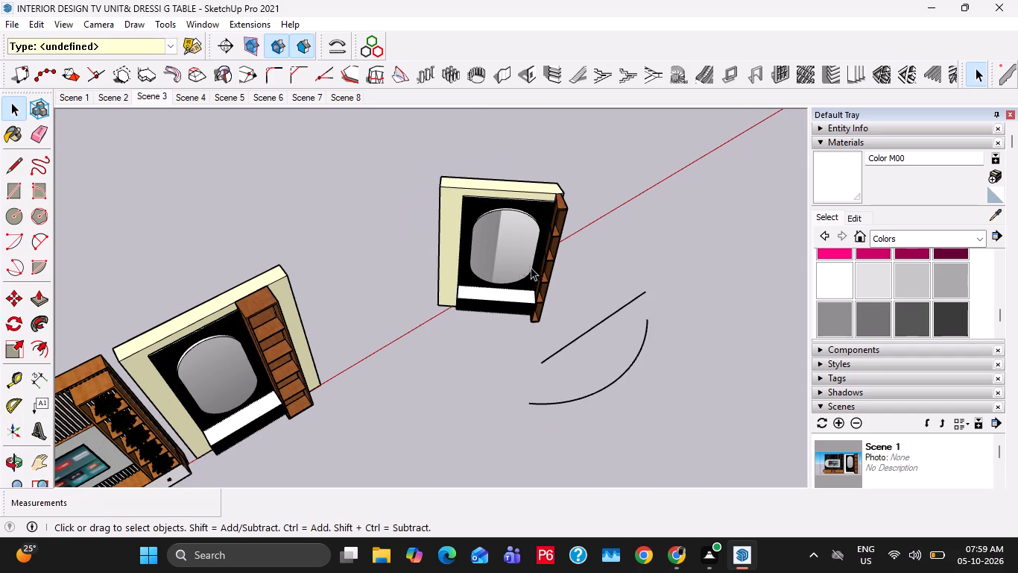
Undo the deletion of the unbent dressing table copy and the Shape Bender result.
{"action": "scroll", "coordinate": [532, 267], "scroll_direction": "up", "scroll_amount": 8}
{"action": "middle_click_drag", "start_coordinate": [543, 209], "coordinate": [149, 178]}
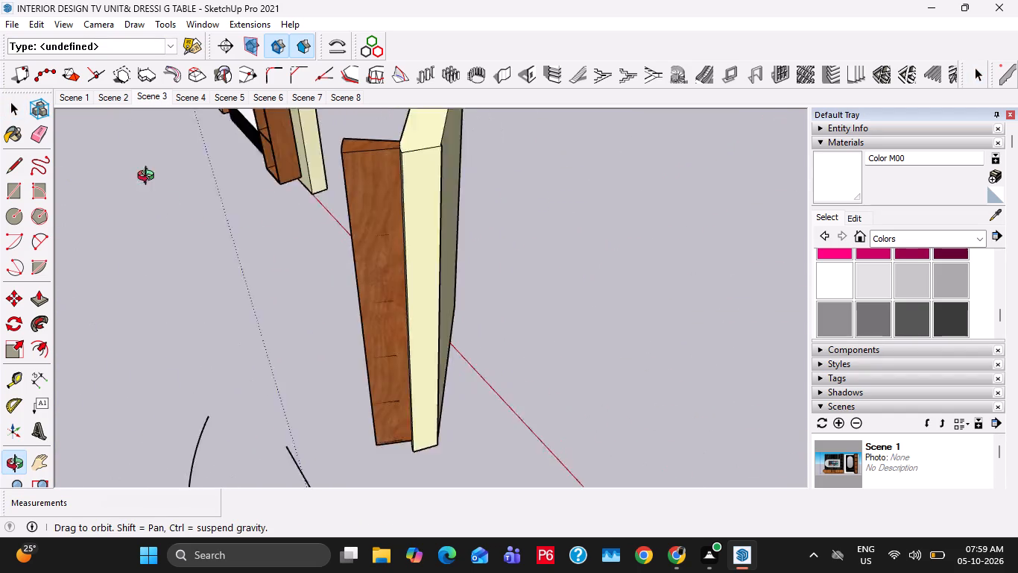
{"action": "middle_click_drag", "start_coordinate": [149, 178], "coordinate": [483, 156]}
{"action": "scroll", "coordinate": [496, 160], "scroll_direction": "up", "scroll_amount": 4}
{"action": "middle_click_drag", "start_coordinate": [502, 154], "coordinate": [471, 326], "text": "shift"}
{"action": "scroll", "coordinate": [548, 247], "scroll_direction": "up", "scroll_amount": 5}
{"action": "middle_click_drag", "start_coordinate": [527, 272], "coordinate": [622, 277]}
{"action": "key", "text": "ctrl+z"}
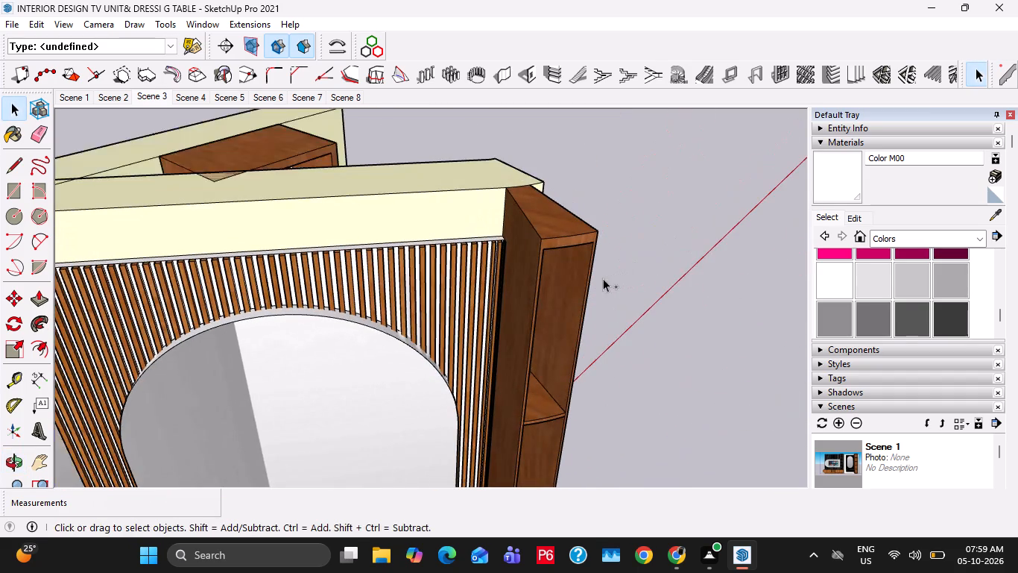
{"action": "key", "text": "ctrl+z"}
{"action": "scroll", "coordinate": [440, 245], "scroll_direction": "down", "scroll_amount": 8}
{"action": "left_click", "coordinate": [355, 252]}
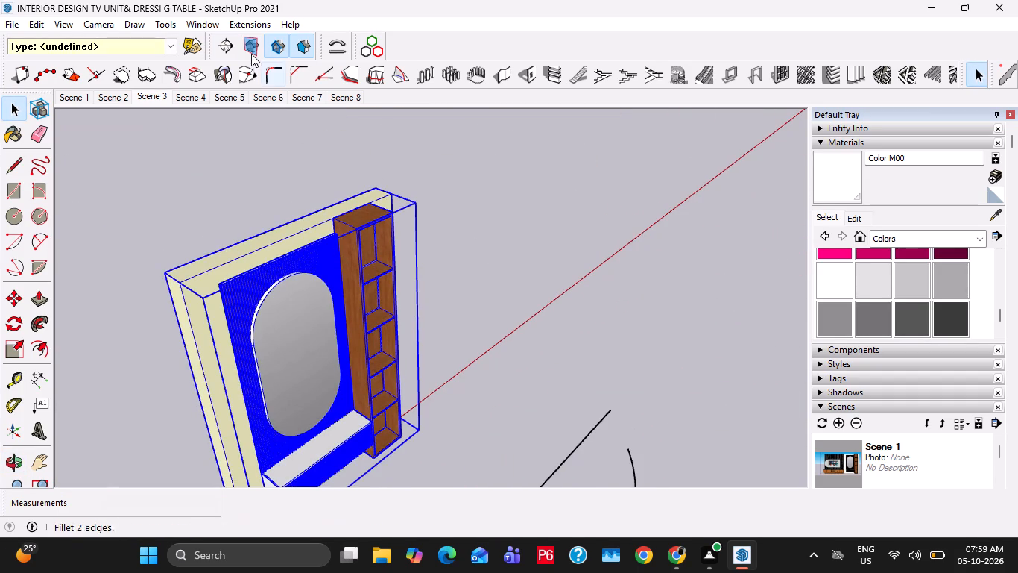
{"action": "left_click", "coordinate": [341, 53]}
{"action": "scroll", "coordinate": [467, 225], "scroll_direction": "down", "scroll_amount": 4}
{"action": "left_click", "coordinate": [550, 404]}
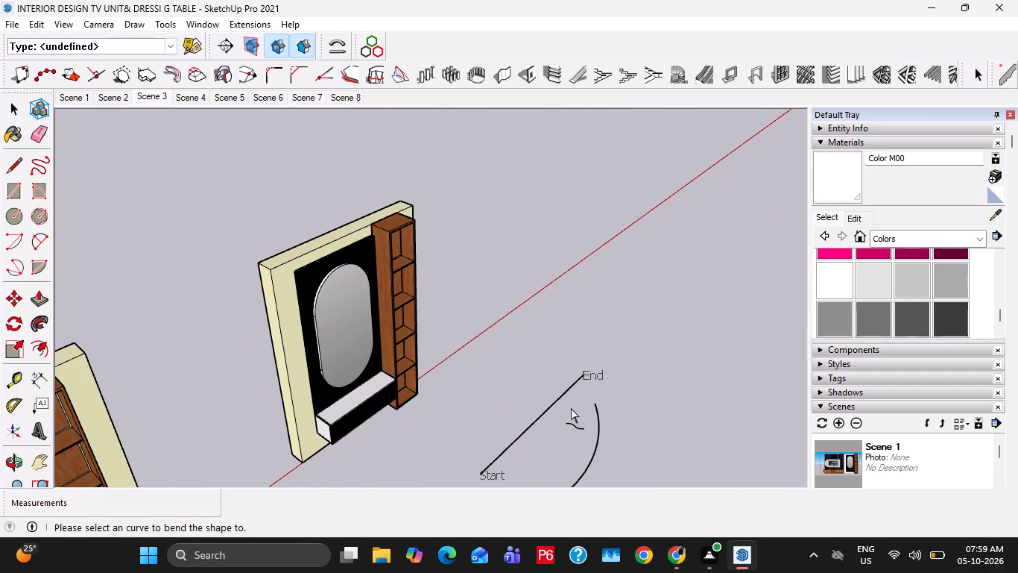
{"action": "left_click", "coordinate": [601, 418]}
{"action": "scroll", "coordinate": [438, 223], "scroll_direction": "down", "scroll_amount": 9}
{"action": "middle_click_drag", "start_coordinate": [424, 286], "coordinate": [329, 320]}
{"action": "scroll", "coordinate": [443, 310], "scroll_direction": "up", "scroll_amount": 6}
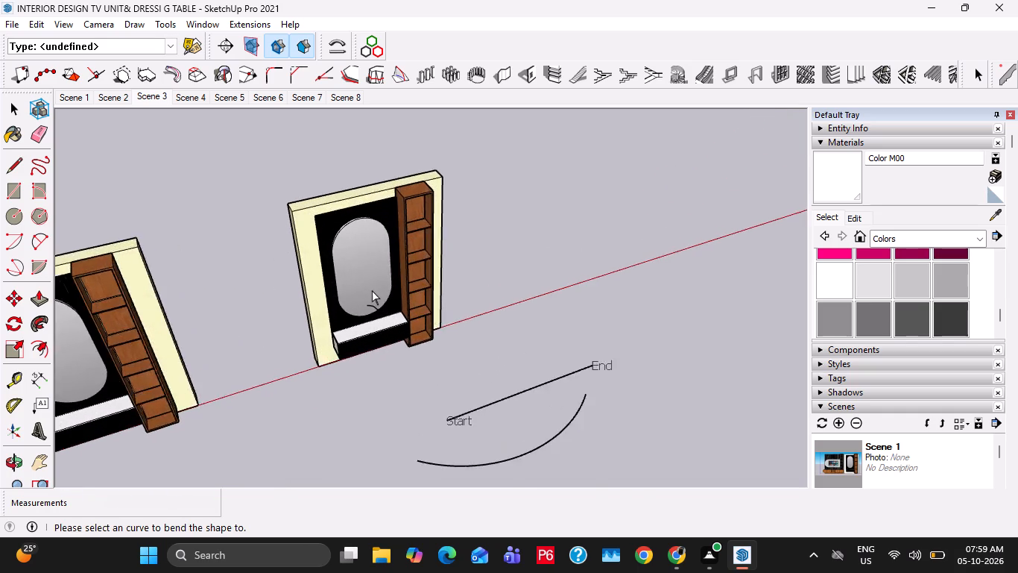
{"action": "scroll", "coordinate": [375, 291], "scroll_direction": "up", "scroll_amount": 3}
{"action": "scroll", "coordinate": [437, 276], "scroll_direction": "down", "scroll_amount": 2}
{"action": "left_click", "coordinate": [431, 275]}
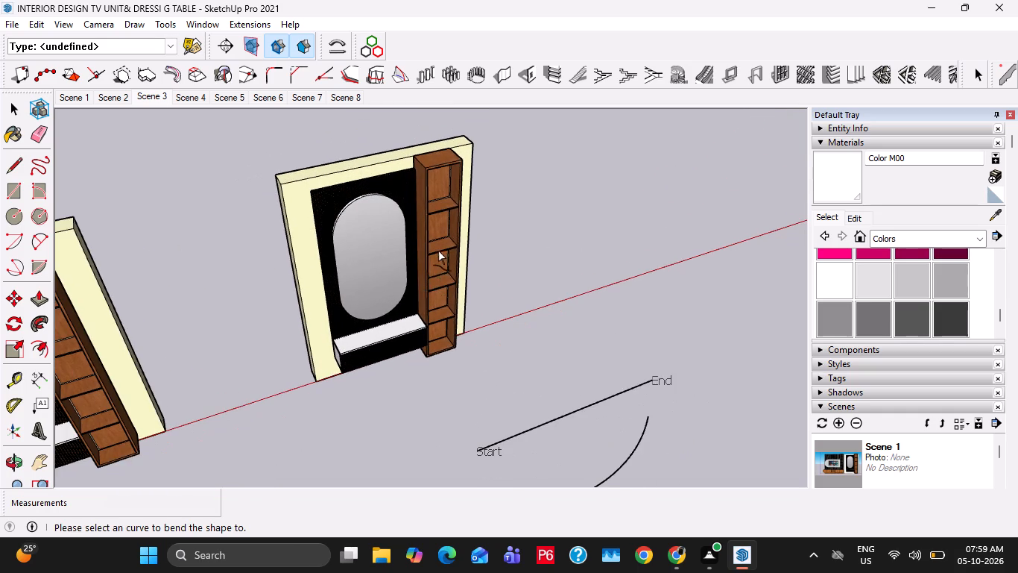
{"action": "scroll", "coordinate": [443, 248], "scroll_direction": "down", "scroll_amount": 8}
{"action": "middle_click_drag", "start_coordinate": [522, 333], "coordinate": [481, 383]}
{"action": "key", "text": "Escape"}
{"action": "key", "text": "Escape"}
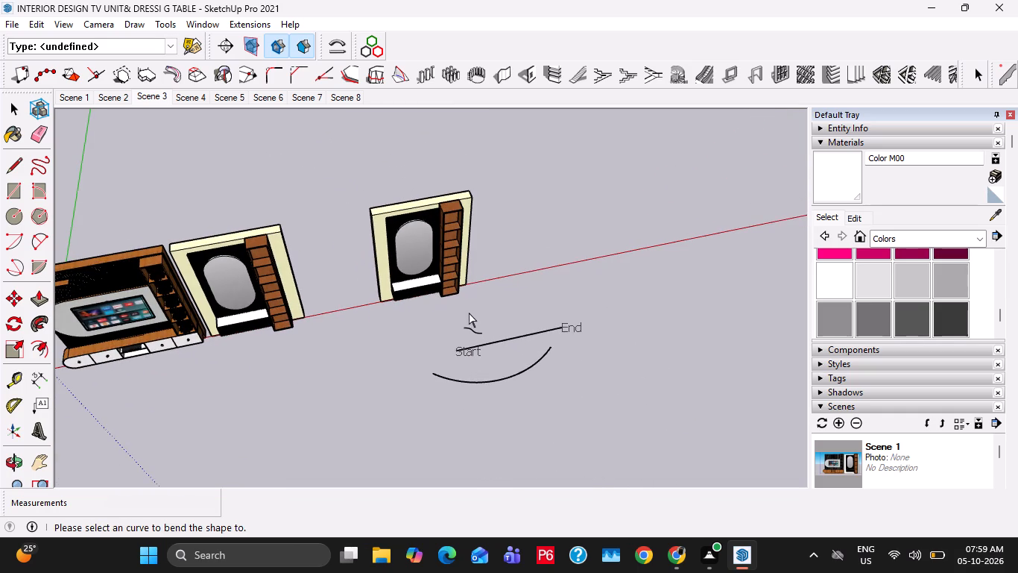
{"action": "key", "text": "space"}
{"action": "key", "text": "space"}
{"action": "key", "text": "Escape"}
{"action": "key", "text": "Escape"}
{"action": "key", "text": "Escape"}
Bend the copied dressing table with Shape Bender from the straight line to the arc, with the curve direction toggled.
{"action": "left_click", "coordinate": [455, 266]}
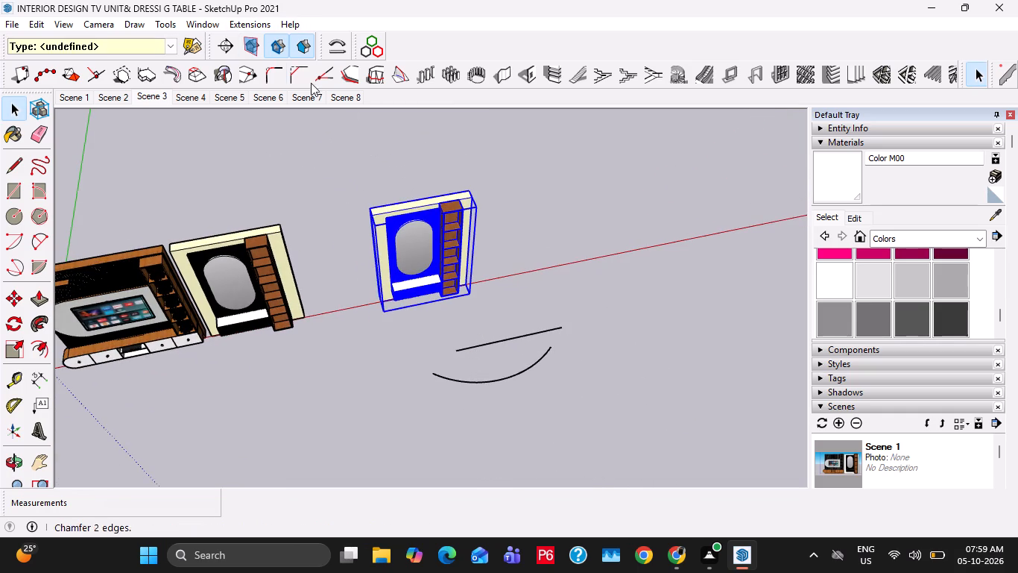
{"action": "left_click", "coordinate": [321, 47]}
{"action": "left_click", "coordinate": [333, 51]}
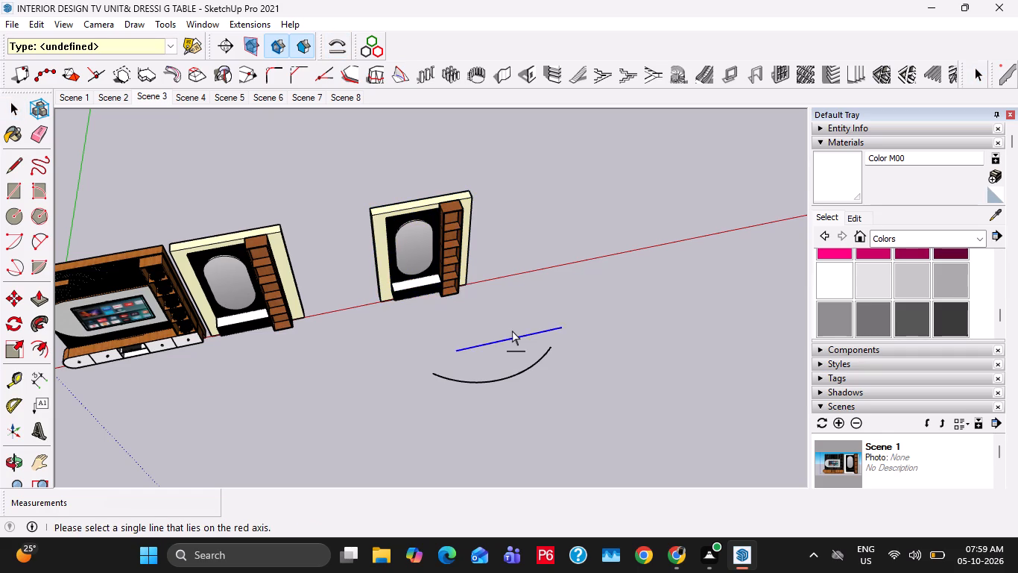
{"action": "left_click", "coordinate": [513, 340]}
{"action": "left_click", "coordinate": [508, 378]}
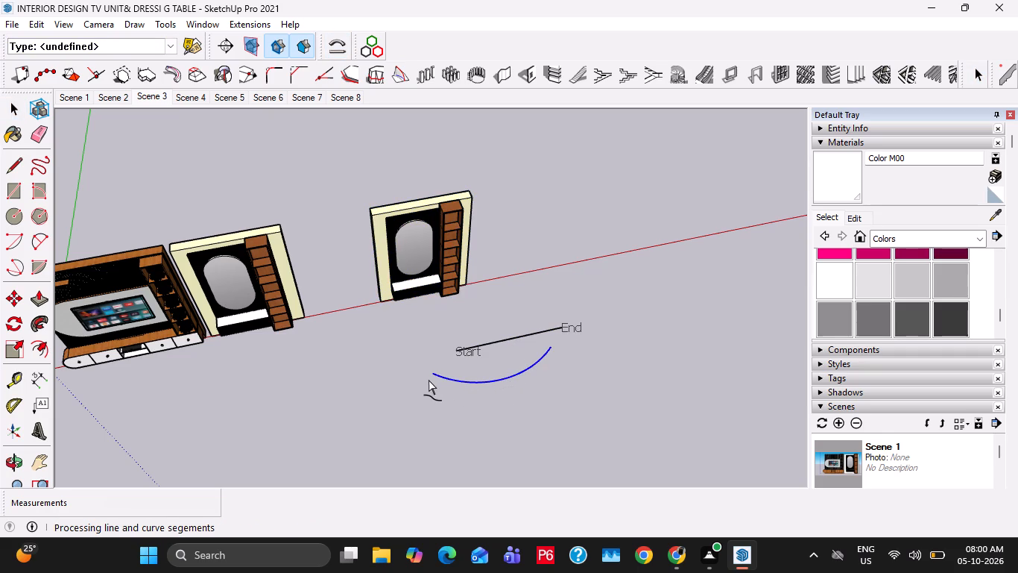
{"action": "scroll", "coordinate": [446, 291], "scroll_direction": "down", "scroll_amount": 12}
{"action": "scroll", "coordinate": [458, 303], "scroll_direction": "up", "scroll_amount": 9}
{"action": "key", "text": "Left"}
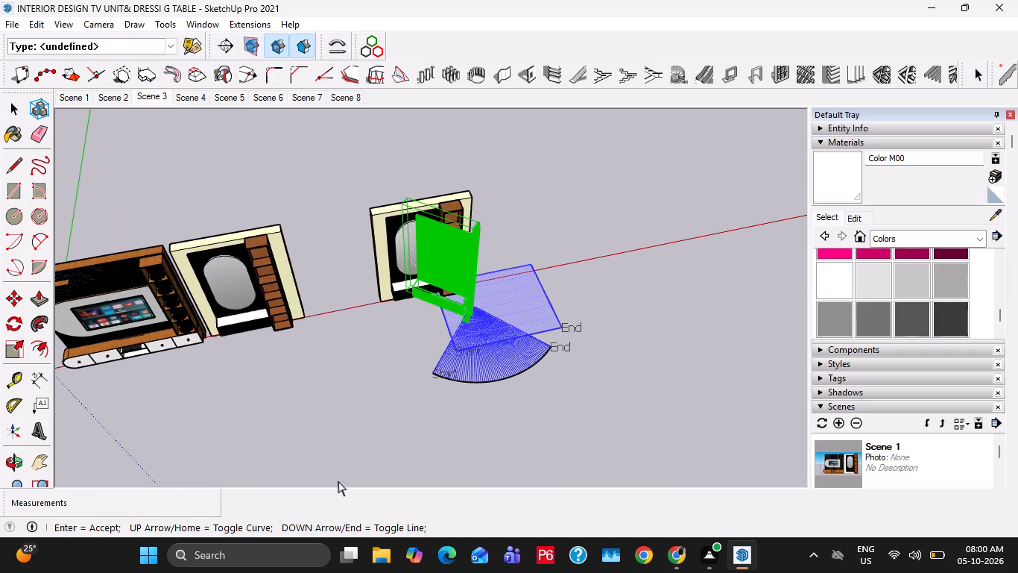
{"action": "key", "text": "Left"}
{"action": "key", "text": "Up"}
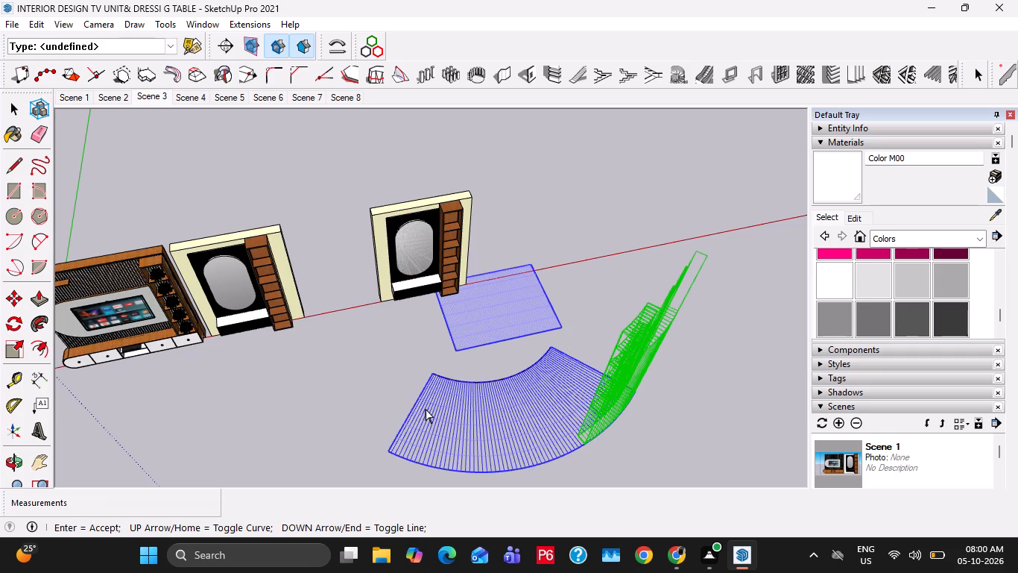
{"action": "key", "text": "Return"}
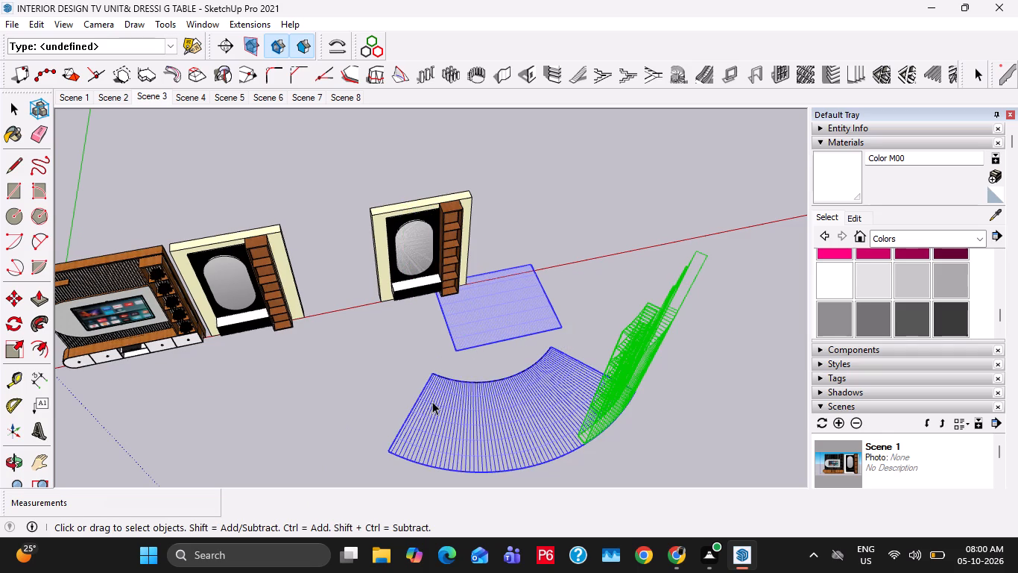
Examine the curved dressing table's mirror panel, shelves and back wall from several angles.
{"action": "middle_click_drag", "start_coordinate": [659, 409], "coordinate": [967, 368]}
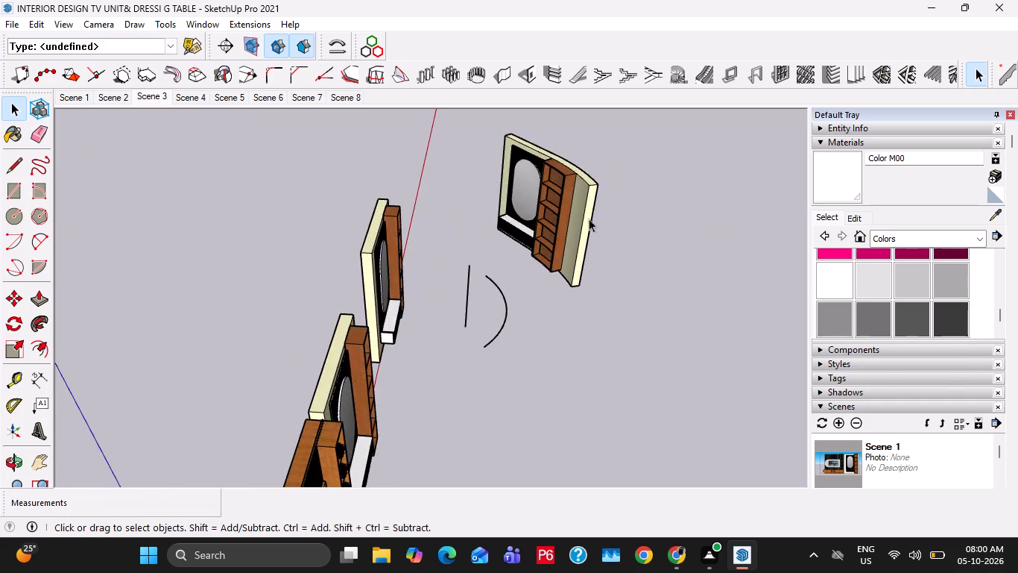
{"action": "scroll", "coordinate": [586, 207], "scroll_direction": "up", "scroll_amount": 6}
{"action": "middle_click_drag", "start_coordinate": [544, 219], "coordinate": [723, 212]}
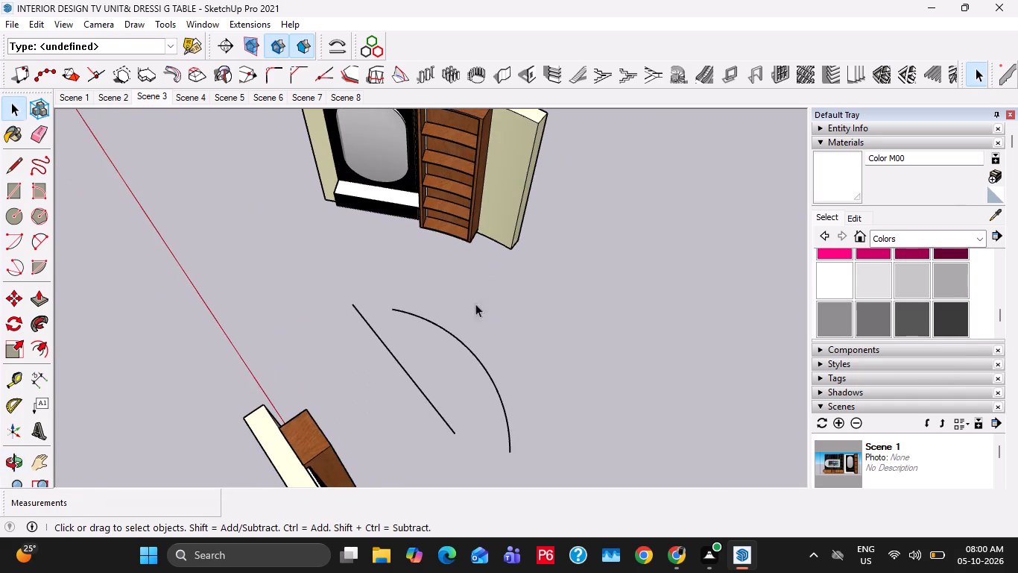
{"action": "scroll", "coordinate": [450, 301], "scroll_direction": "up", "scroll_amount": 1}
{"action": "scroll", "coordinate": [450, 300], "scroll_direction": "down", "scroll_amount": 5}
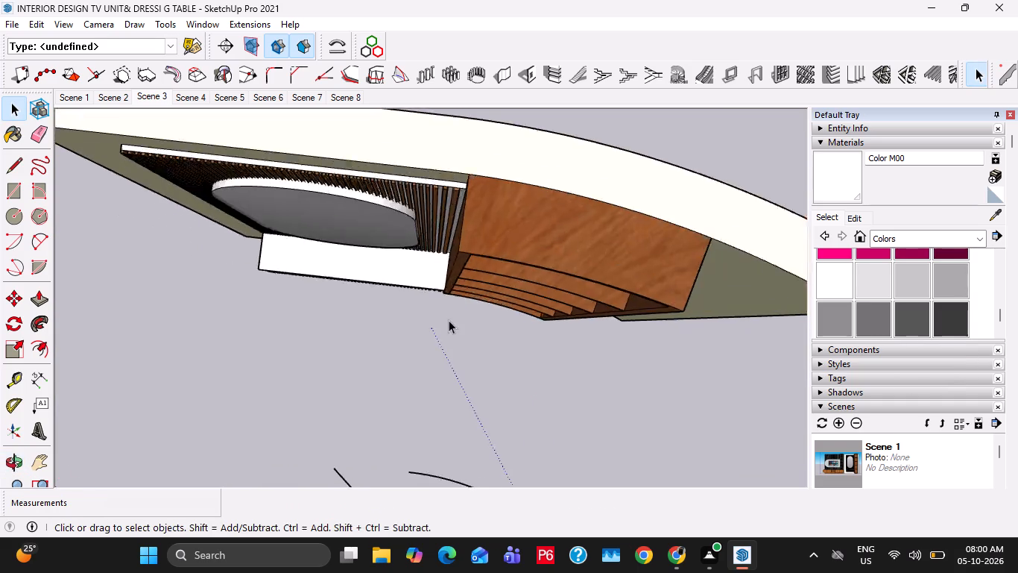
{"action": "scroll", "coordinate": [449, 320], "scroll_direction": "down", "scroll_amount": 10}
{"action": "middle_click_drag", "start_coordinate": [443, 313], "coordinate": [494, 140]}
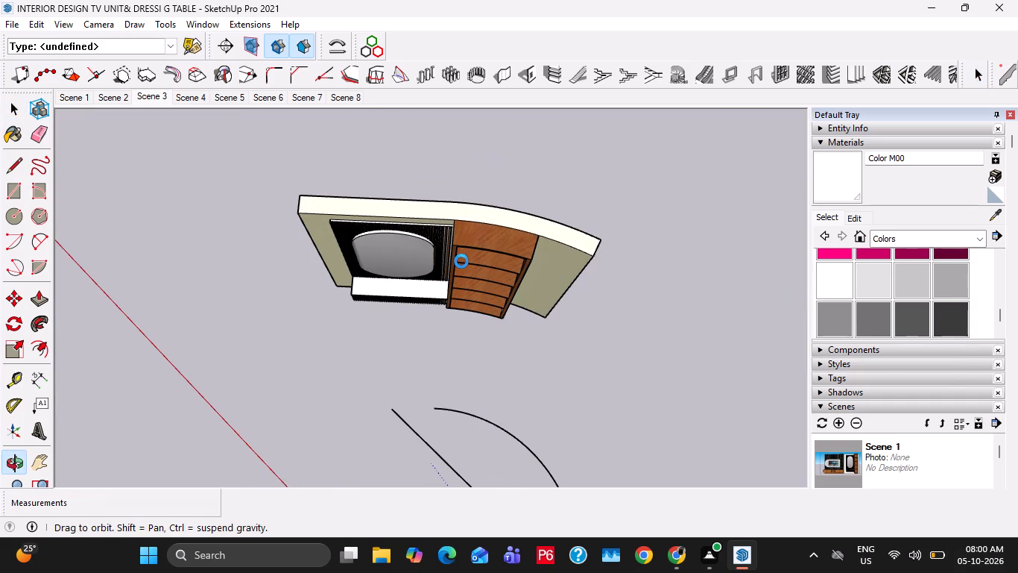
{"action": "scroll", "coordinate": [461, 261], "scroll_direction": "up", "scroll_amount": 5}
{"action": "middle_click_drag", "start_coordinate": [464, 266], "coordinate": [493, 273], "text": "shift"}
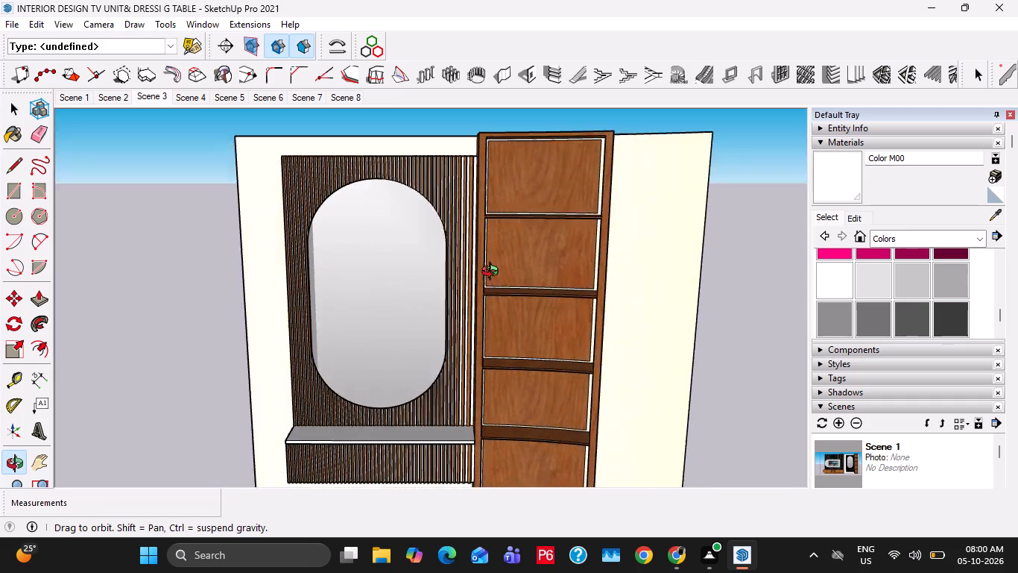
{"action": "middle_click_drag", "start_coordinate": [493, 273], "coordinate": [496, 266], "text": "shift"}
{"action": "scroll", "coordinate": [494, 265], "scroll_direction": "down", "scroll_amount": 4}
{"action": "scroll", "coordinate": [498, 322], "scroll_direction": "up", "scroll_amount": 20}
{"action": "scroll", "coordinate": [498, 322], "scroll_direction": "up", "scroll_amount": 8}
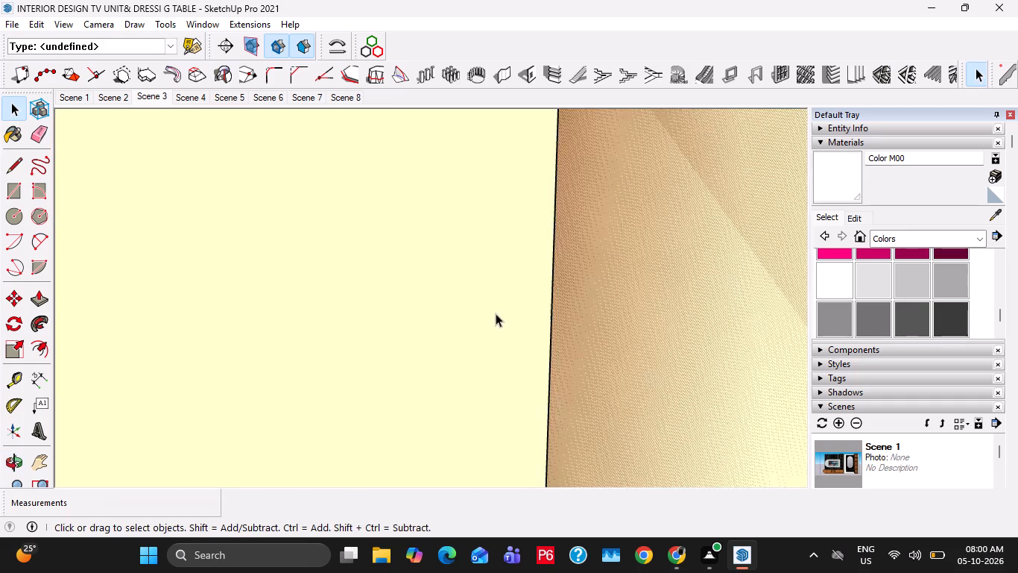
{"action": "scroll", "coordinate": [496, 313], "scroll_direction": "up", "scroll_amount": 20}
{"action": "scroll", "coordinate": [496, 313], "scroll_direction": "up", "scroll_amount": 17}
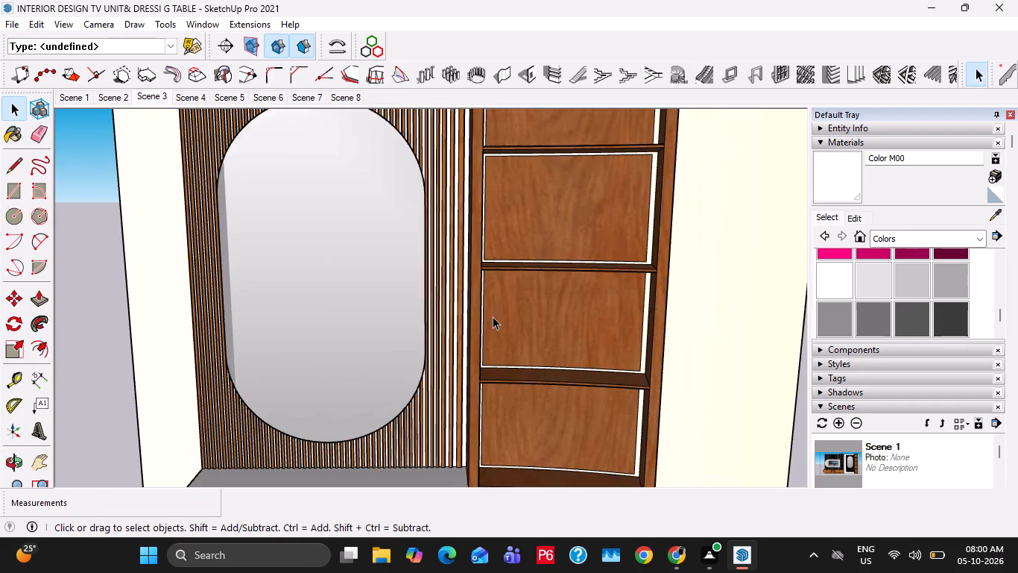
{"action": "middle_click_drag", "start_coordinate": [495, 319], "coordinate": [573, 410]}
{"action": "scroll", "coordinate": [367, 320], "scroll_direction": "down", "scroll_amount": 4}
{"action": "middle_click_drag", "start_coordinate": [481, 354], "coordinate": [407, 274], "text": "shift"}
{"action": "scroll", "coordinate": [403, 272], "scroll_direction": "down", "scroll_amount": 7}
{"action": "middle_click_drag", "start_coordinate": [467, 357], "coordinate": [677, 345]}
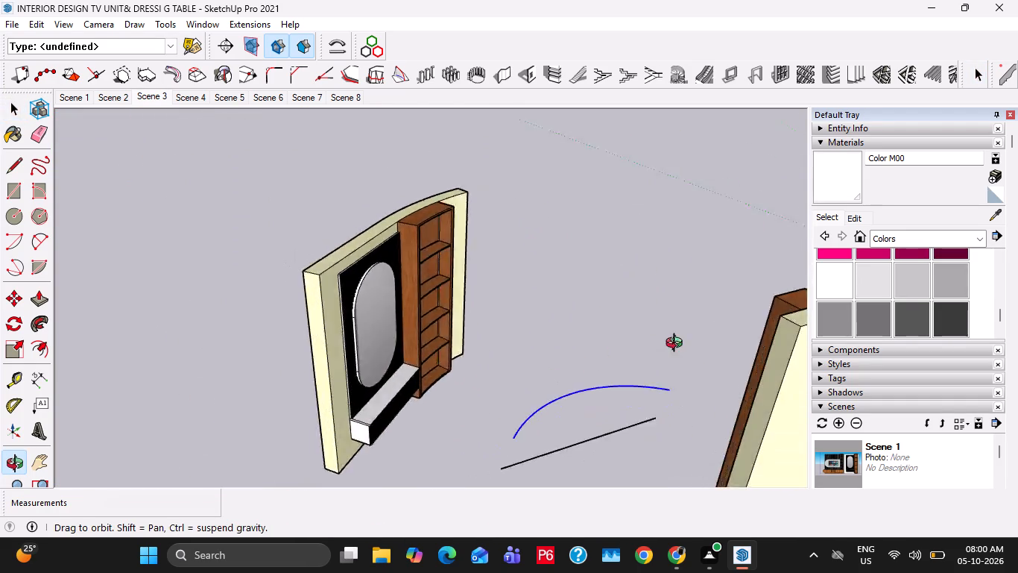
{"action": "middle_click_drag", "start_coordinate": [677, 345], "coordinate": [765, 311]}
{"action": "middle_click_drag", "start_coordinate": [531, 370], "coordinate": [301, 428]}
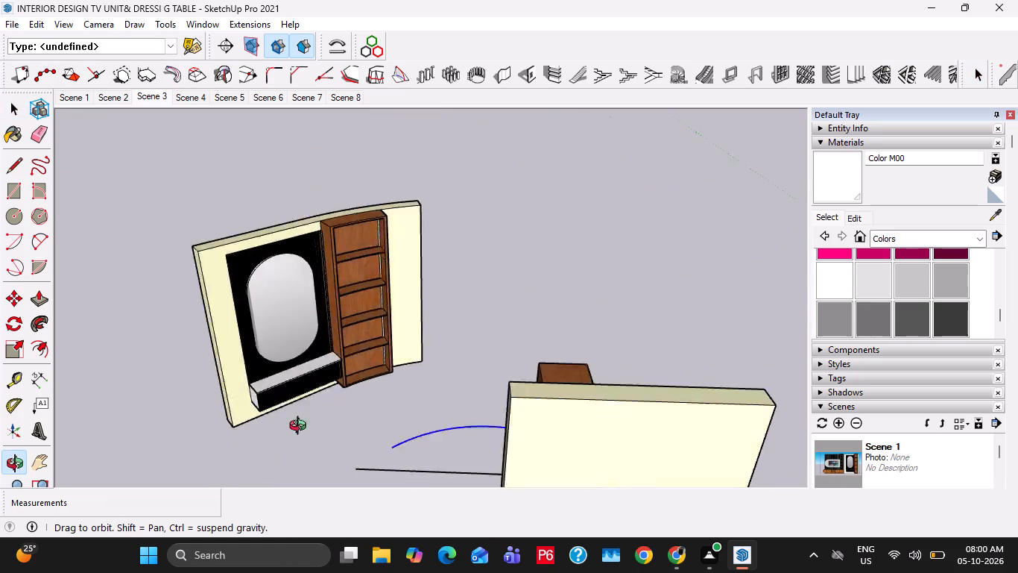
{"action": "middle_click_drag", "start_coordinate": [301, 428], "coordinate": [122, 419]}
{"action": "middle_click_drag", "start_coordinate": [528, 345], "coordinate": [301, 355]}
{"action": "scroll", "coordinate": [225, 333], "scroll_direction": "up", "scroll_amount": 4}
{"action": "scroll", "coordinate": [391, 276], "scroll_direction": "down", "scroll_amount": 7}
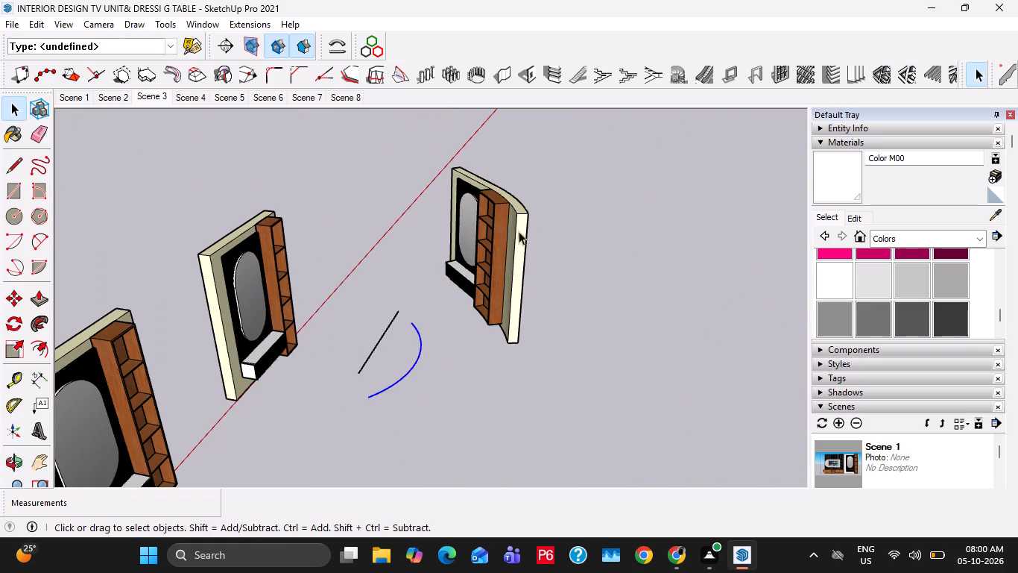
Delete the curved dressing table, its unbent copy, the straight line and the arc together.
{"action": "left_click_drag", "start_coordinate": [584, 171], "coordinate": [385, 415]}
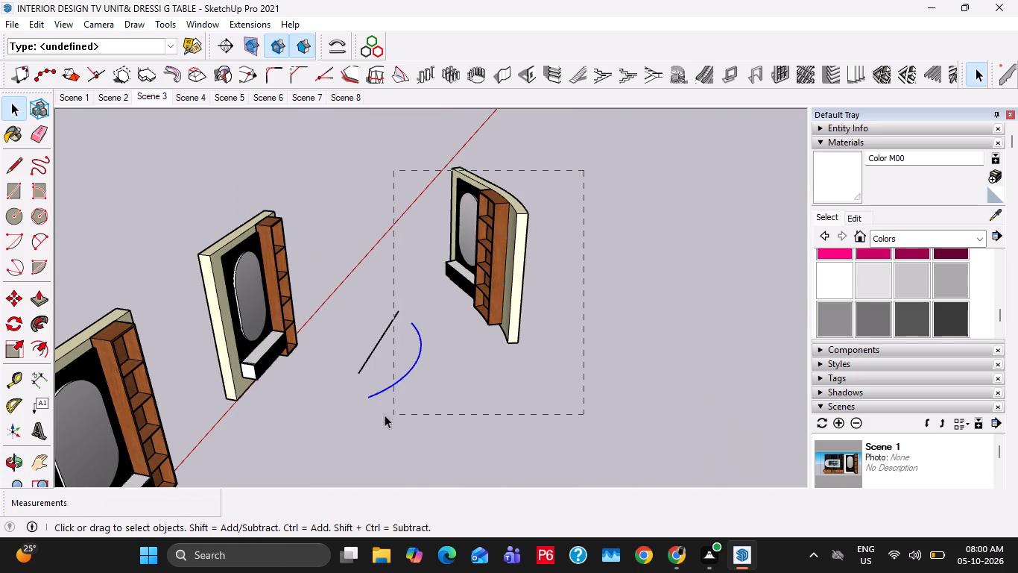
{"action": "left_click_drag", "start_coordinate": [385, 415], "coordinate": [192, 415]}
{"action": "key", "text": "Delete"}
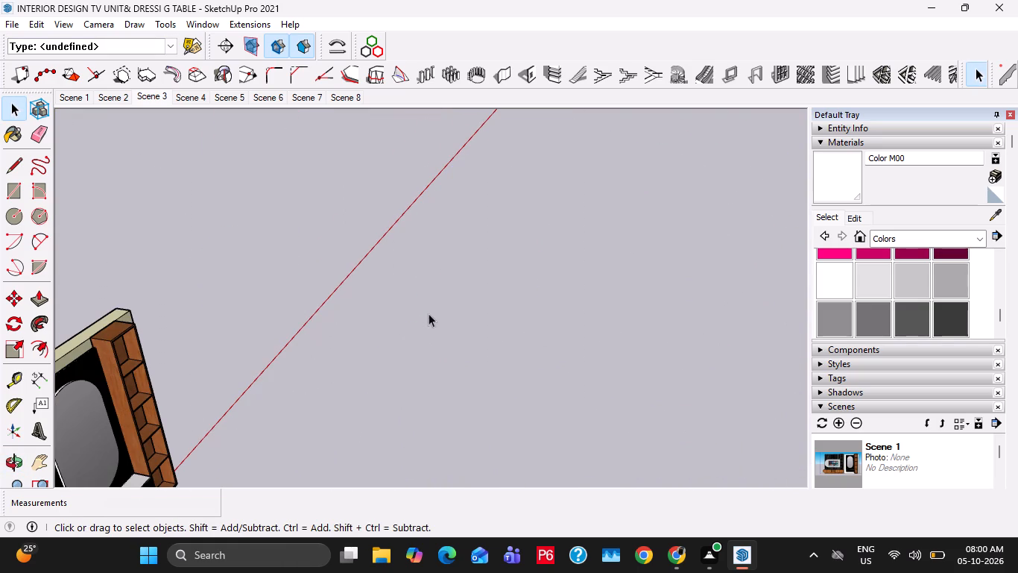
{"action": "key", "text": "Escape"}
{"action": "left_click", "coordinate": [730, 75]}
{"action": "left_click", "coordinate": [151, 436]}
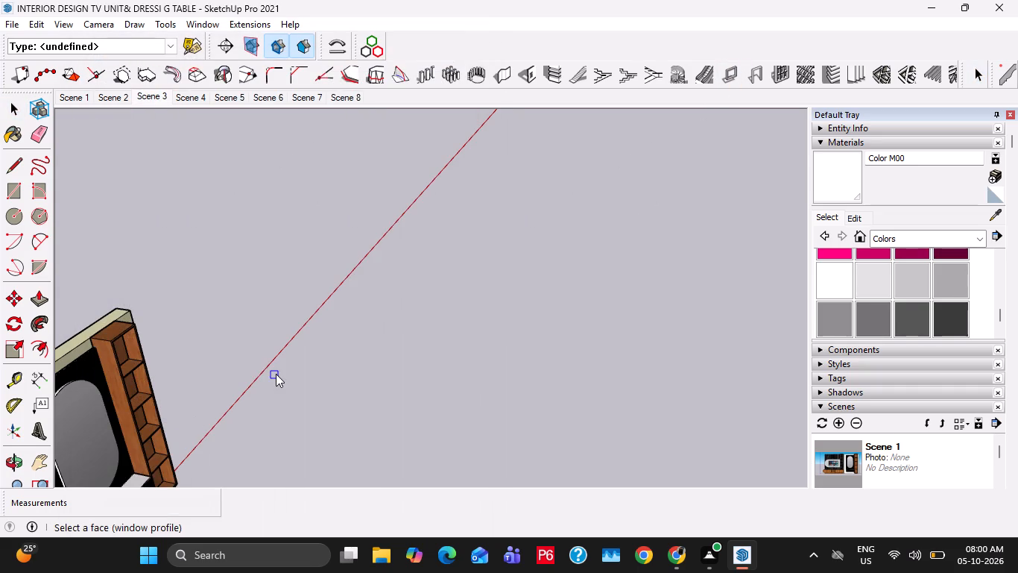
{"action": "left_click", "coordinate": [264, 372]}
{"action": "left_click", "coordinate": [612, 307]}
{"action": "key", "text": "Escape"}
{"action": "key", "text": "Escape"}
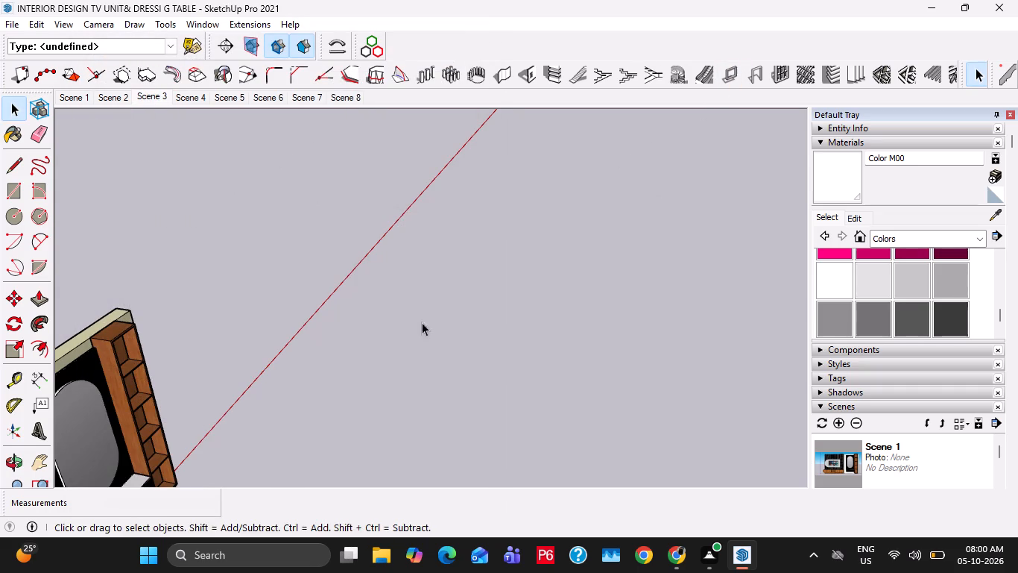
Draw a rectangle on the ground beside the red axis as a window profile.
{"action": "key", "text": "r"}
{"action": "left_click_drag", "start_coordinate": [369, 326], "coordinate": [379, 332]}
{"action": "left_click", "coordinate": [473, 426]}
{"action": "key", "text": "space"}
Create a 1001bit window frame on the rectangle, using the default rectangular frame settings and back location.
{"action": "double_click", "coordinate": [461, 377]}
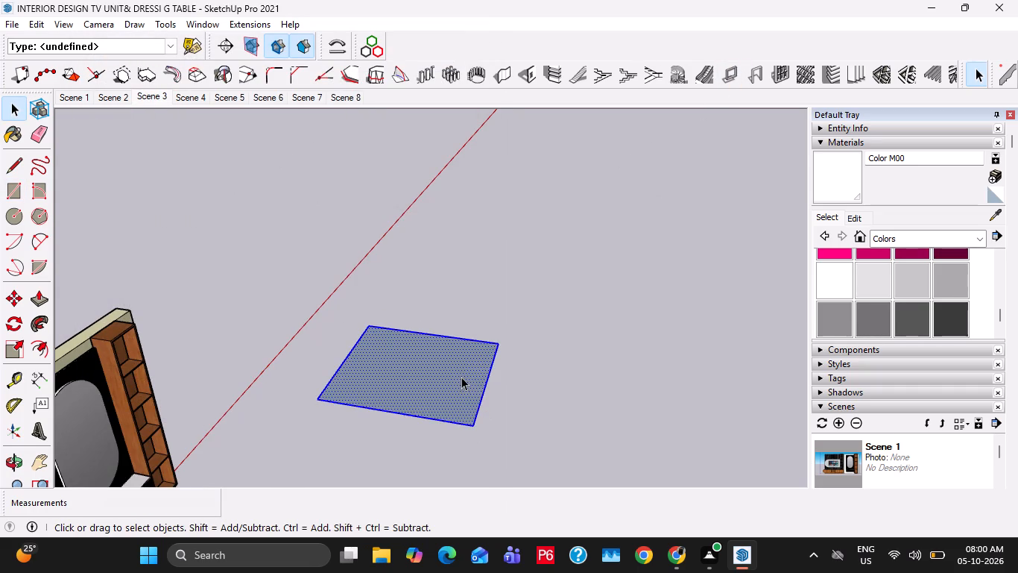
{"action": "left_click", "coordinate": [726, 78]}
{"action": "left_click", "coordinate": [171, 433]}
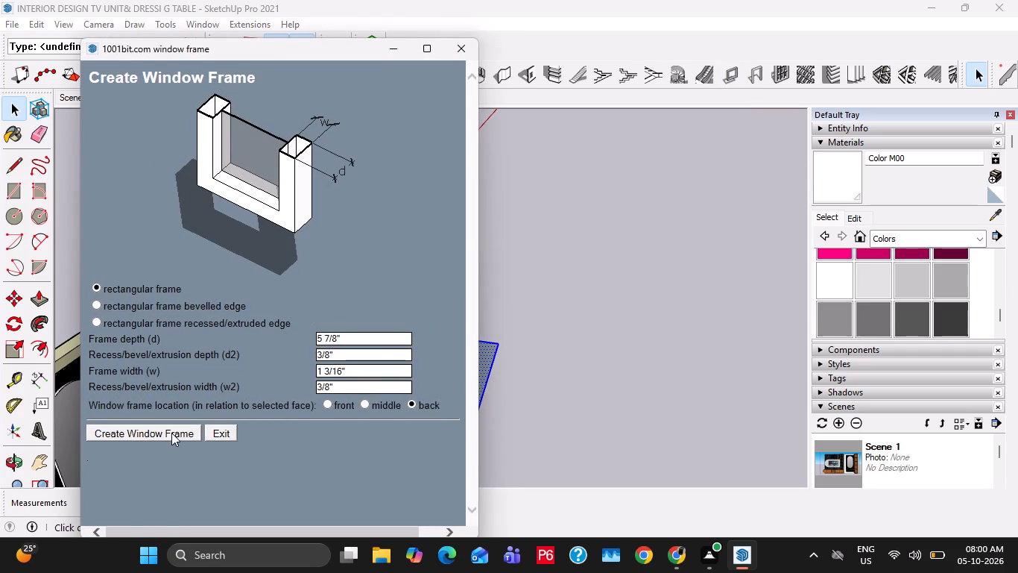
{"action": "left_click", "coordinate": [455, 377]}
Draw a second, narrower rectangle on the ground apart from the window frame as a door profile.
{"action": "middle_click_drag", "start_coordinate": [467, 388], "coordinate": [479, 493]}
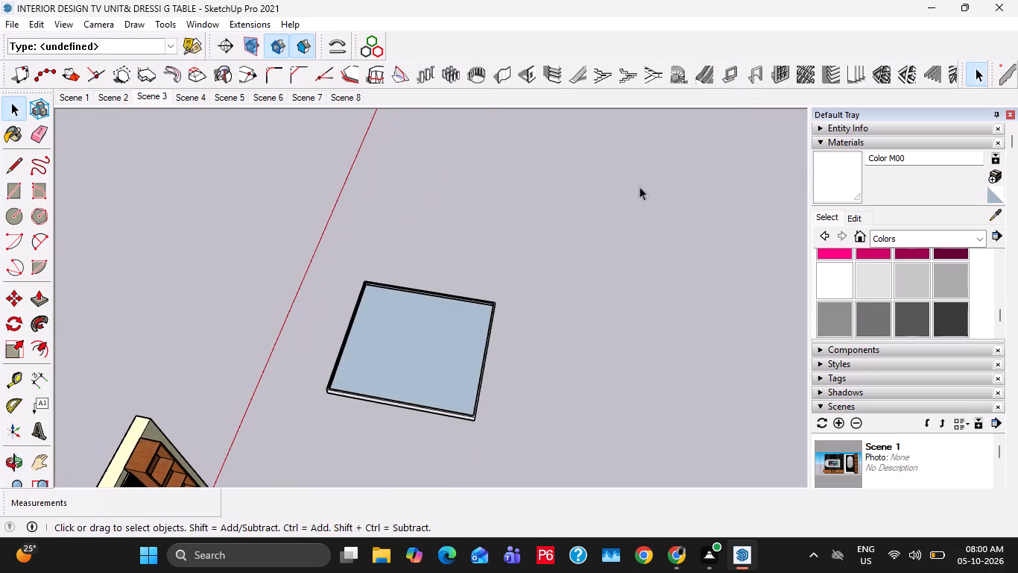
{"action": "key", "text": "r"}
{"action": "left_click", "coordinate": [671, 195]}
{"action": "left_click", "coordinate": [774, 351]}
{"action": "key", "text": "space"}
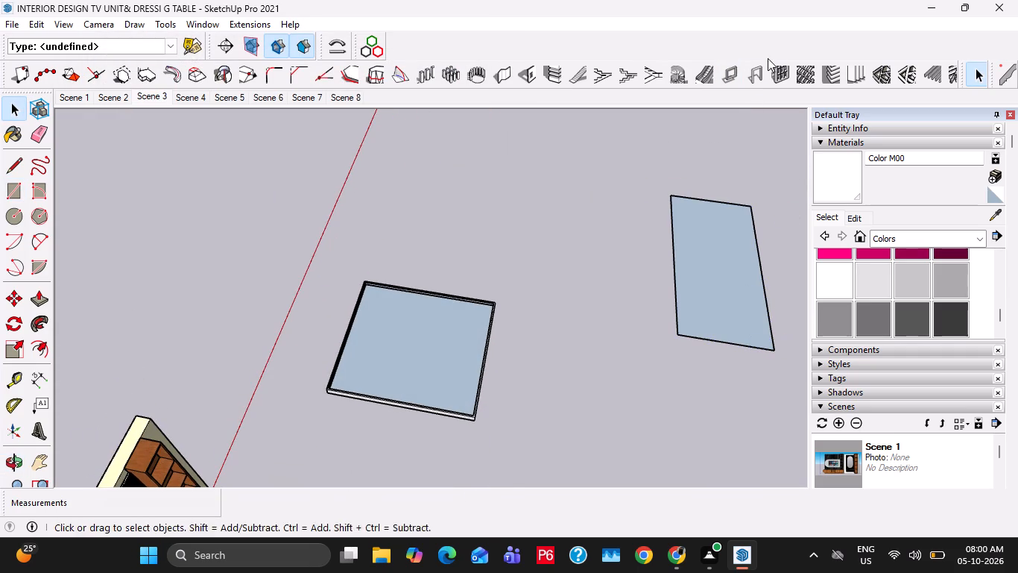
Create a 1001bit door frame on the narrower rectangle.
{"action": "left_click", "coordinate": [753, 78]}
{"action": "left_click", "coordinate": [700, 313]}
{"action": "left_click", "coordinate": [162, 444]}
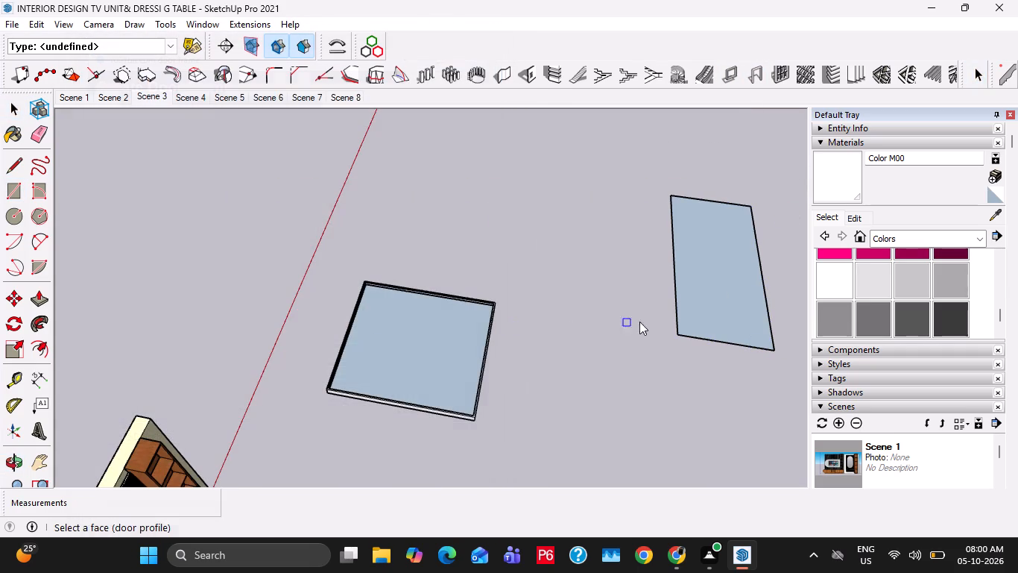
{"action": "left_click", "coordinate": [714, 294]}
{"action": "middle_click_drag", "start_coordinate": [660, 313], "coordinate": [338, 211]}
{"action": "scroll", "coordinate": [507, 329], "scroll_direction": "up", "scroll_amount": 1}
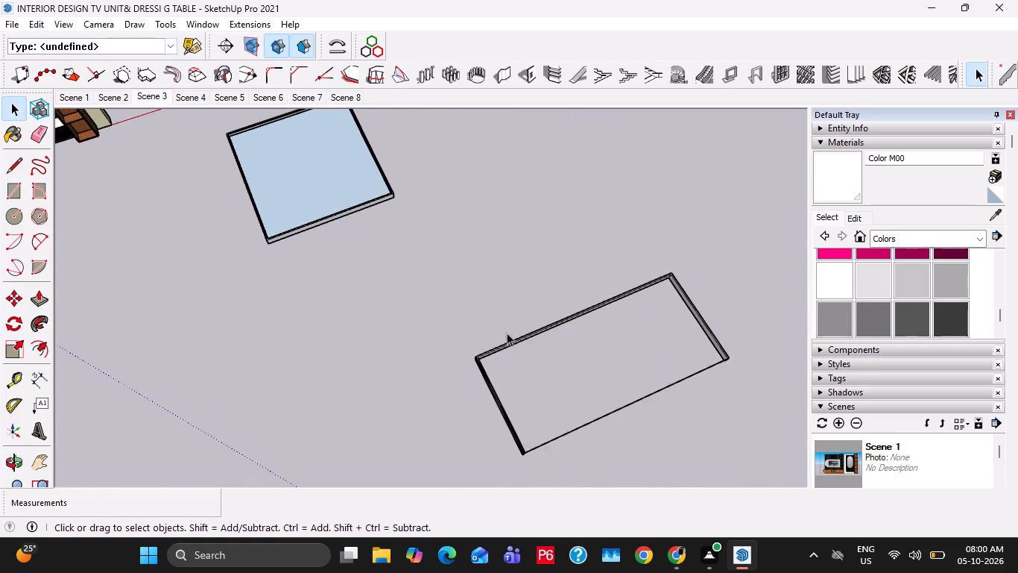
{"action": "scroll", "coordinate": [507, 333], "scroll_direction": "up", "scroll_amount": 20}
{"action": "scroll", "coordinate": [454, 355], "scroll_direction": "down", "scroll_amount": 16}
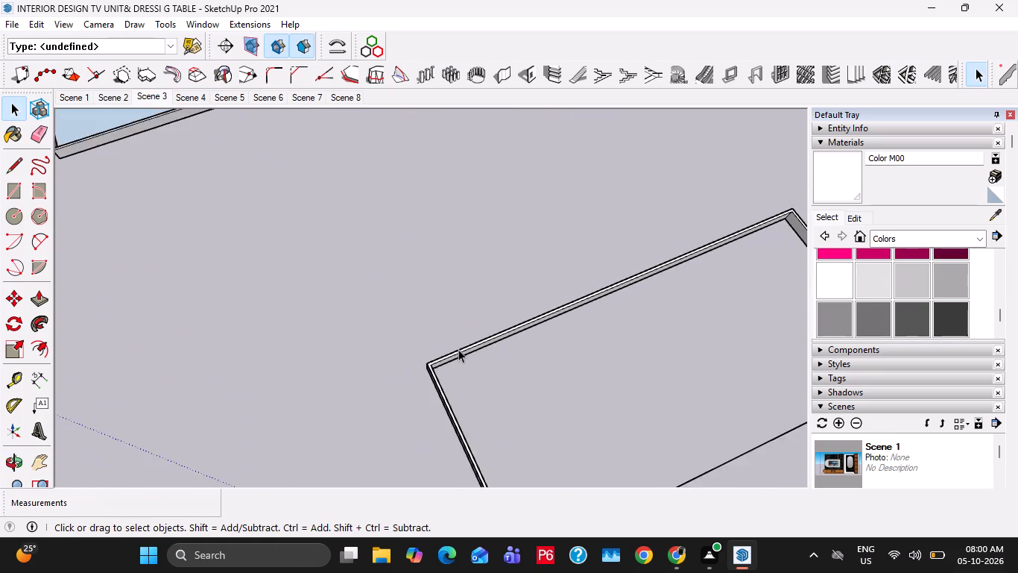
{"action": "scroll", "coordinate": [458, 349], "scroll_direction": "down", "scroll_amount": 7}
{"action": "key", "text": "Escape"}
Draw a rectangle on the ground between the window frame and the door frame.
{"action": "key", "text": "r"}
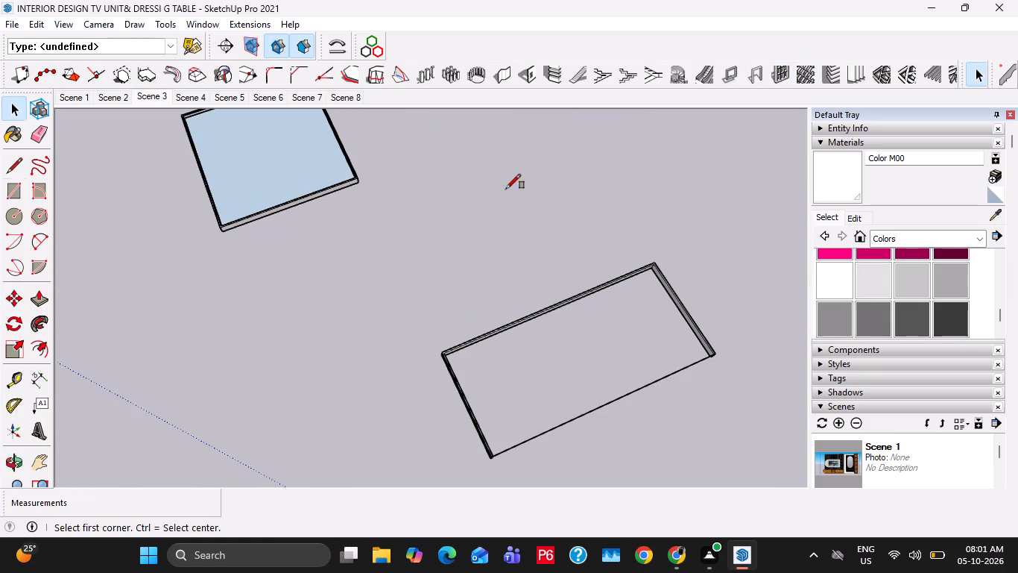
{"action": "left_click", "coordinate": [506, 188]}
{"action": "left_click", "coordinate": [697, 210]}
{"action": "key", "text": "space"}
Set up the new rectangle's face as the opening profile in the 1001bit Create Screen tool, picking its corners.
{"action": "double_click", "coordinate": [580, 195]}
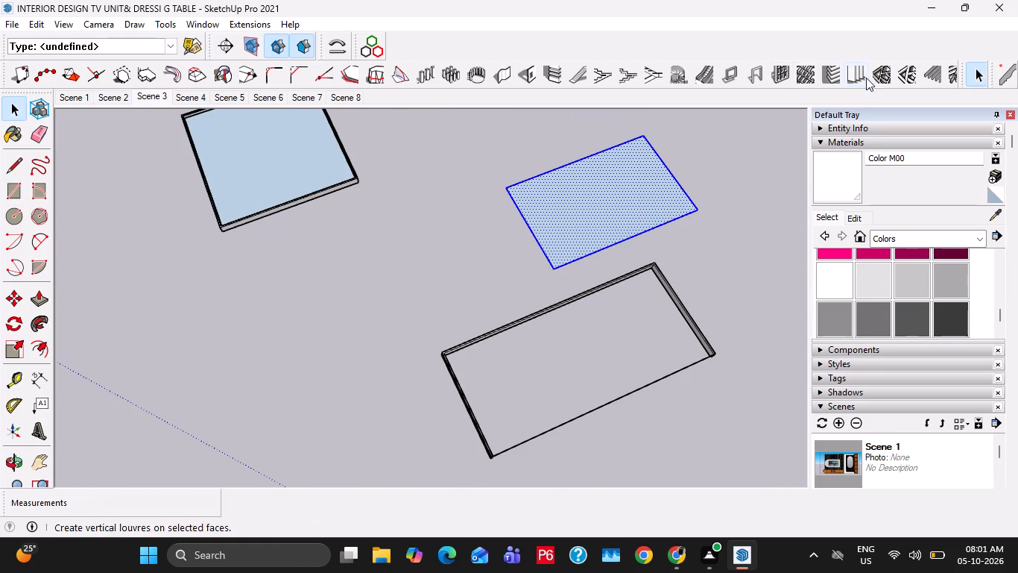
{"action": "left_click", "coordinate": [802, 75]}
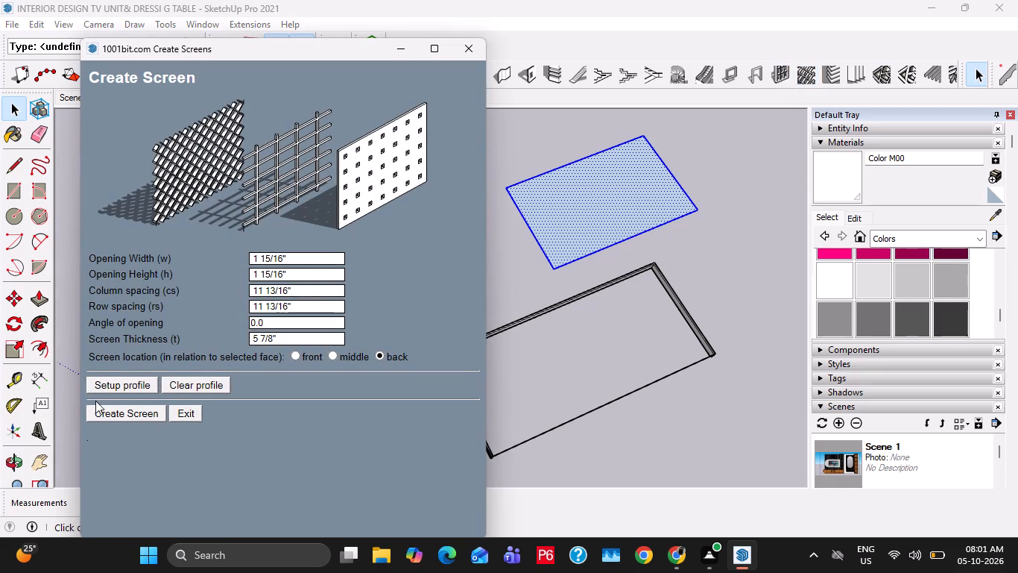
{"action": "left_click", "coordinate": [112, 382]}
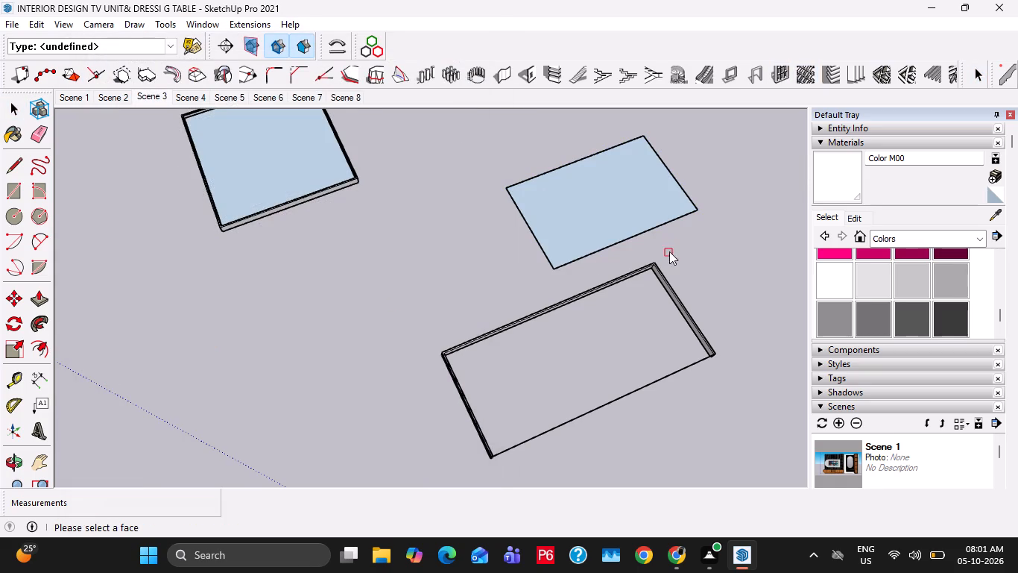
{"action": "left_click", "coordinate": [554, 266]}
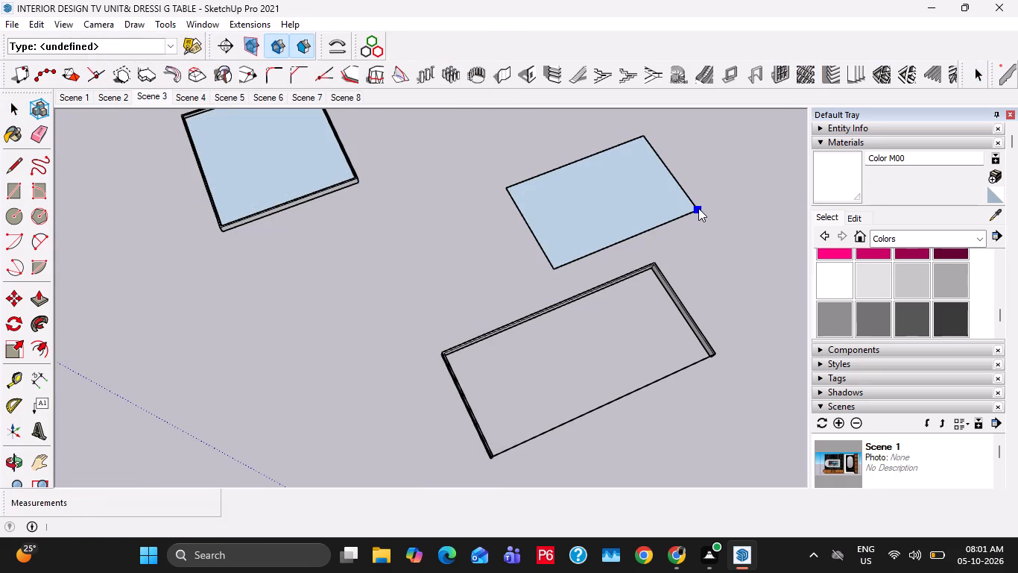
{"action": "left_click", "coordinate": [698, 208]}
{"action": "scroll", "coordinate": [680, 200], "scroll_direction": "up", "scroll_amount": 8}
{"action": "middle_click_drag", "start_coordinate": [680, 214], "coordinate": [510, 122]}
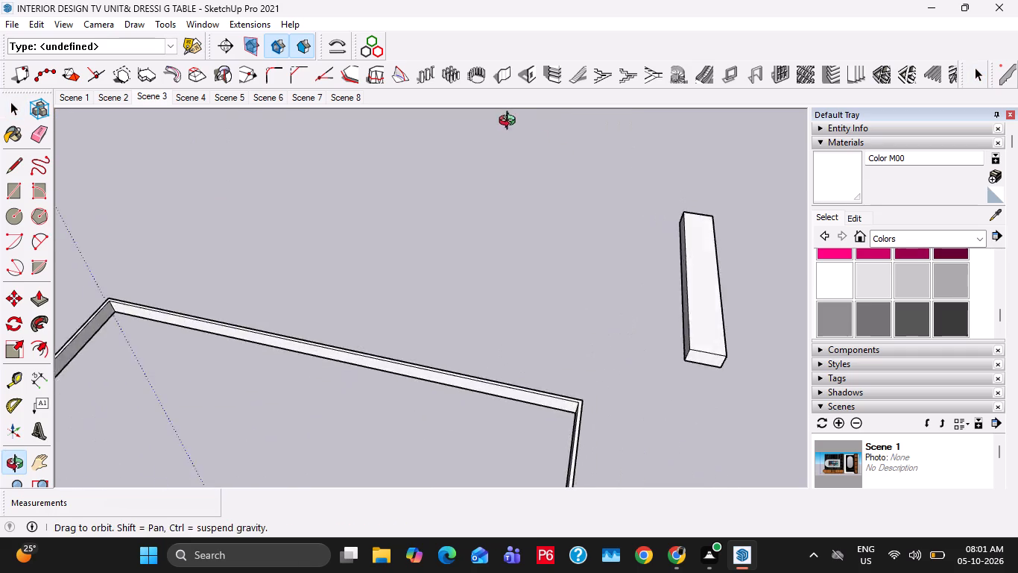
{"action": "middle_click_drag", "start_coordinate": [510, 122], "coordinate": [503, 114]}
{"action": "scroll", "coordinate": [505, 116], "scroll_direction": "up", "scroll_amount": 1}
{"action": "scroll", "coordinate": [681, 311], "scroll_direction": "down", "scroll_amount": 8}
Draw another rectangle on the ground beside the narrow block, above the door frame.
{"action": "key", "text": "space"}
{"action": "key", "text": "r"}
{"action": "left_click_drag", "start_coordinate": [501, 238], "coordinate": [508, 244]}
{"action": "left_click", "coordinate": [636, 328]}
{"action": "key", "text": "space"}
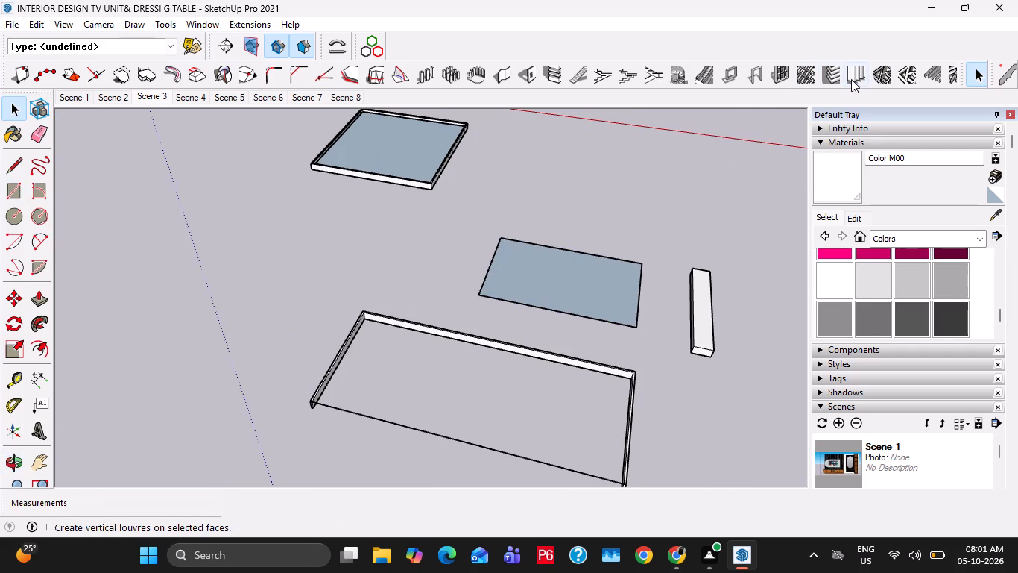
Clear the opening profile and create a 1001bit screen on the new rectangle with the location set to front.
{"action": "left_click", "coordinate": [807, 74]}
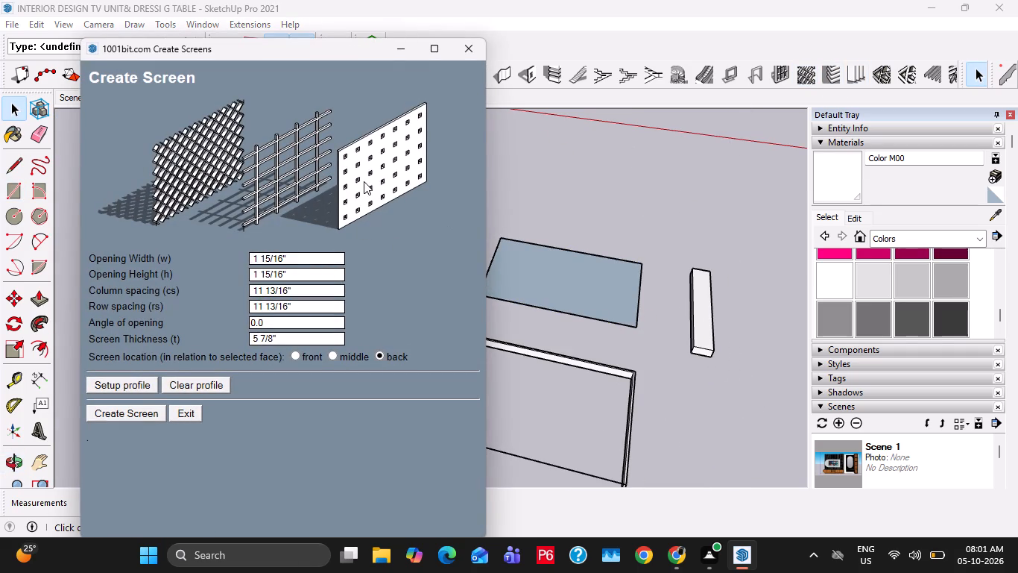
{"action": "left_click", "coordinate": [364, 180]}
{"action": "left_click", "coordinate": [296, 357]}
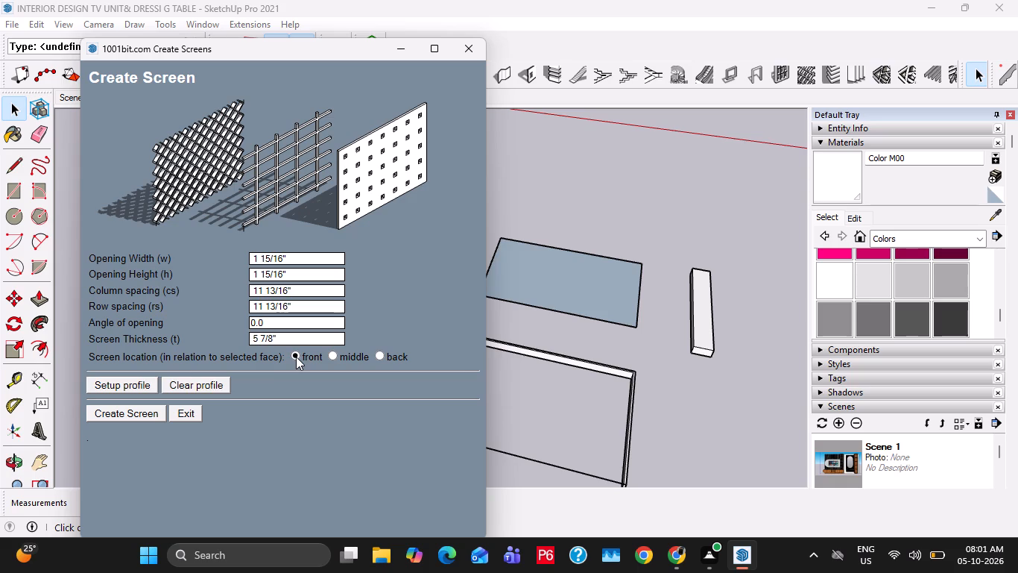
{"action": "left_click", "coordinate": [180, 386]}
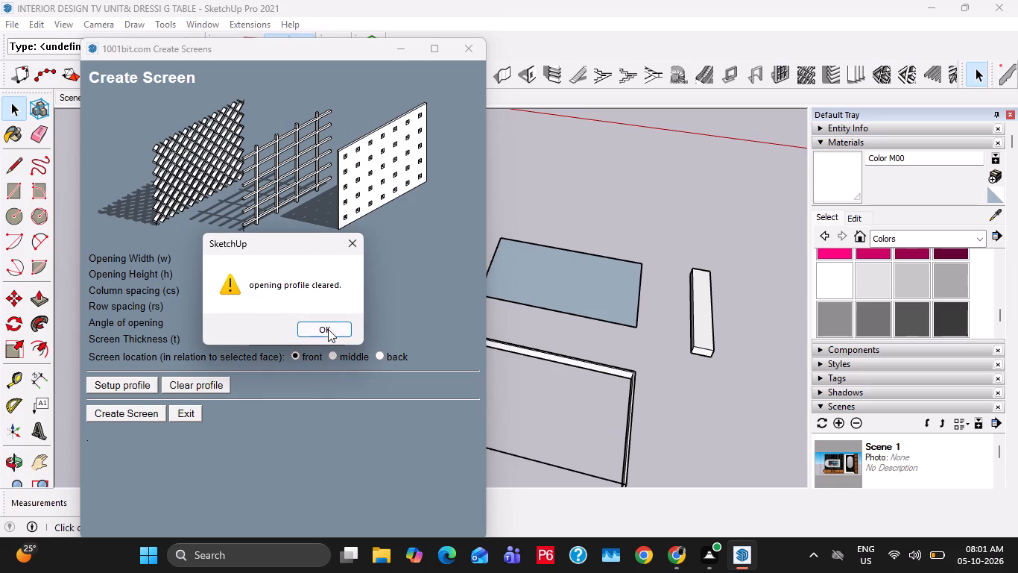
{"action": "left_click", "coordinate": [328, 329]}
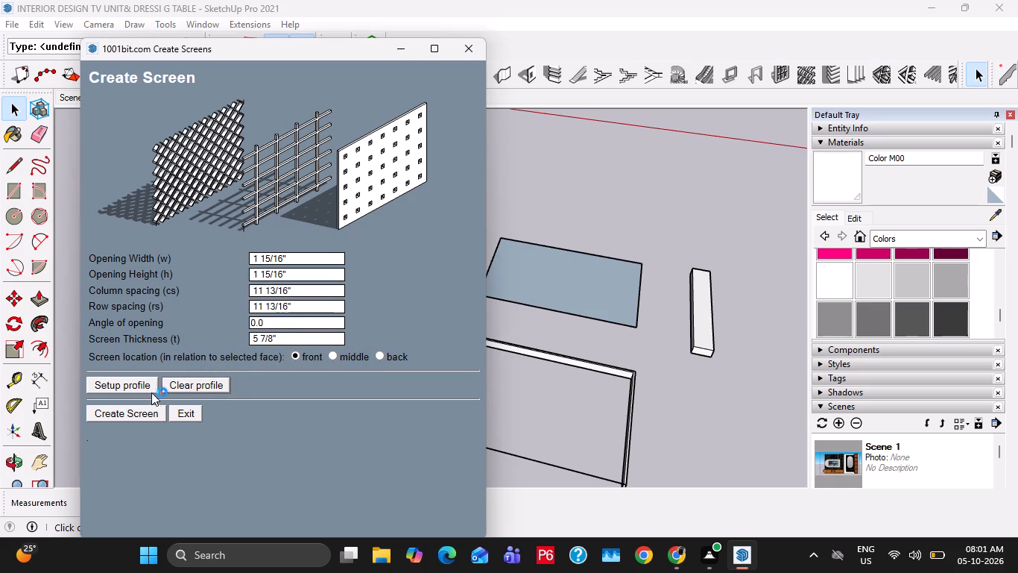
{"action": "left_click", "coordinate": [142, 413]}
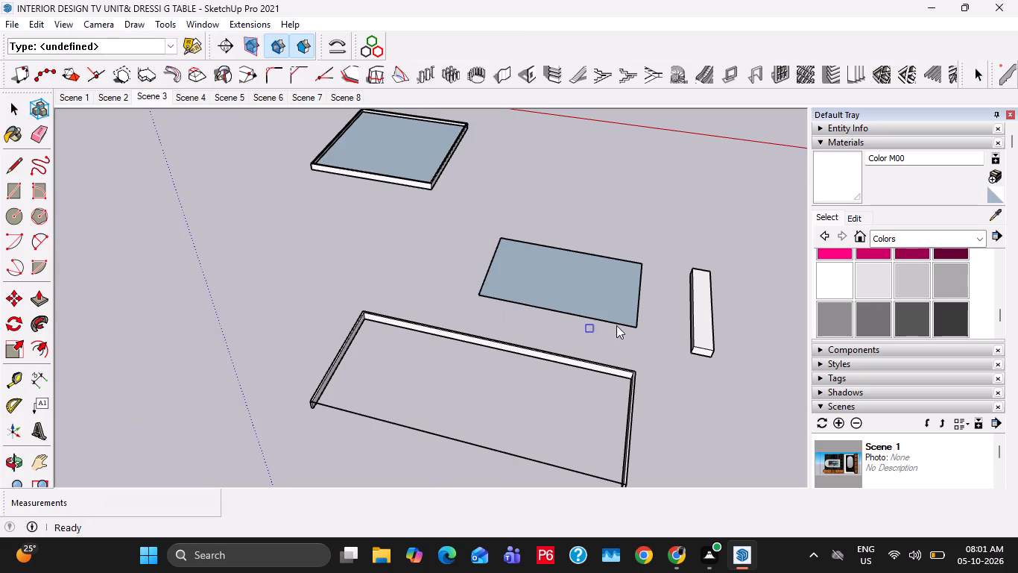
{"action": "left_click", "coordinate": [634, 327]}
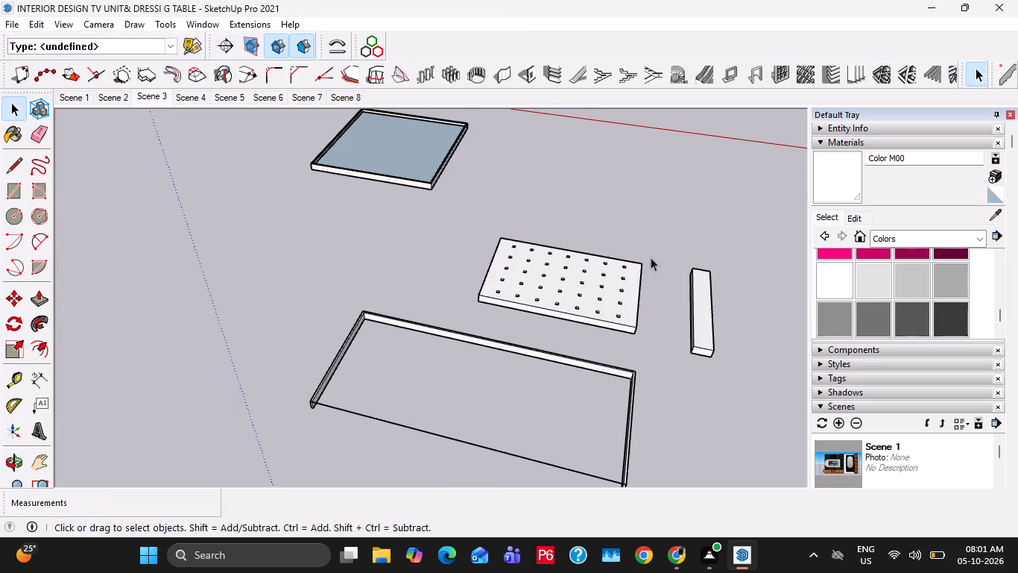
Examine the perforated screen panel and its square openings up close and from several angles.
{"action": "middle_click_drag", "start_coordinate": [541, 297], "coordinate": [552, 407]}
{"action": "scroll", "coordinate": [527, 276], "scroll_direction": "up", "scroll_amount": 14}
{"action": "key", "text": "space"}
{"action": "middle_click_drag", "start_coordinate": [554, 309], "coordinate": [552, 310], "text": "shift"}
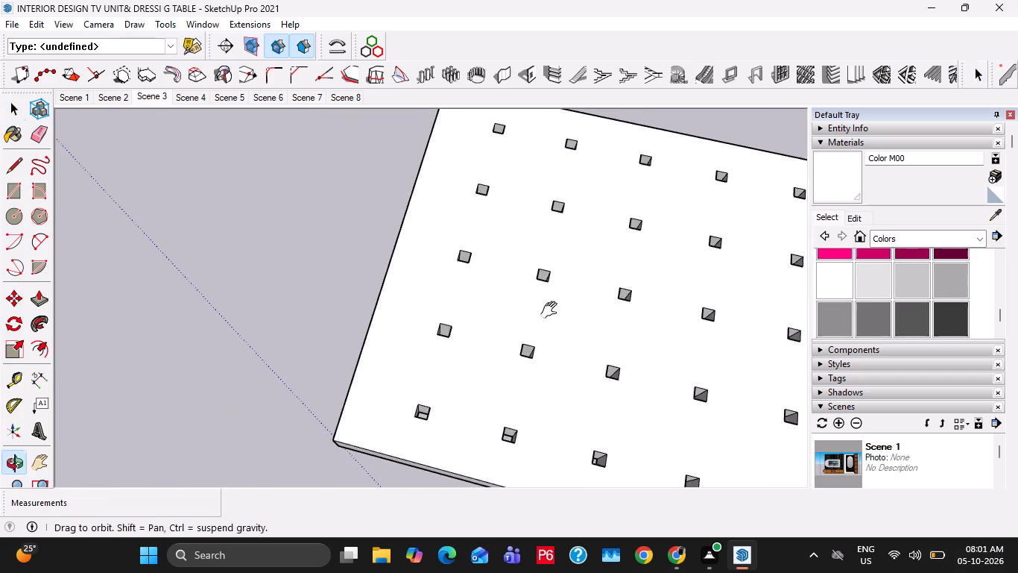
{"action": "middle_click_drag", "start_coordinate": [552, 310], "coordinate": [338, 284], "text": "shift"}
{"action": "scroll", "coordinate": [344, 278], "scroll_direction": "down", "scroll_amount": 7}
{"action": "middle_click_drag", "start_coordinate": [332, 273], "coordinate": [384, 408]}
{"action": "scroll", "coordinate": [396, 304], "scroll_direction": "up", "scroll_amount": 6}
{"action": "scroll", "coordinate": [403, 298], "scroll_direction": "down", "scroll_amount": 10}
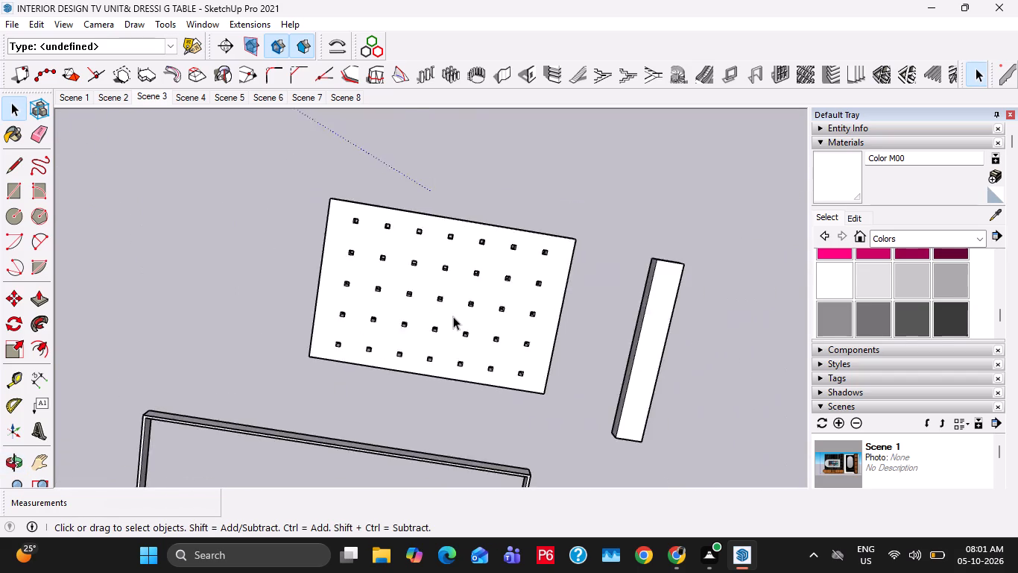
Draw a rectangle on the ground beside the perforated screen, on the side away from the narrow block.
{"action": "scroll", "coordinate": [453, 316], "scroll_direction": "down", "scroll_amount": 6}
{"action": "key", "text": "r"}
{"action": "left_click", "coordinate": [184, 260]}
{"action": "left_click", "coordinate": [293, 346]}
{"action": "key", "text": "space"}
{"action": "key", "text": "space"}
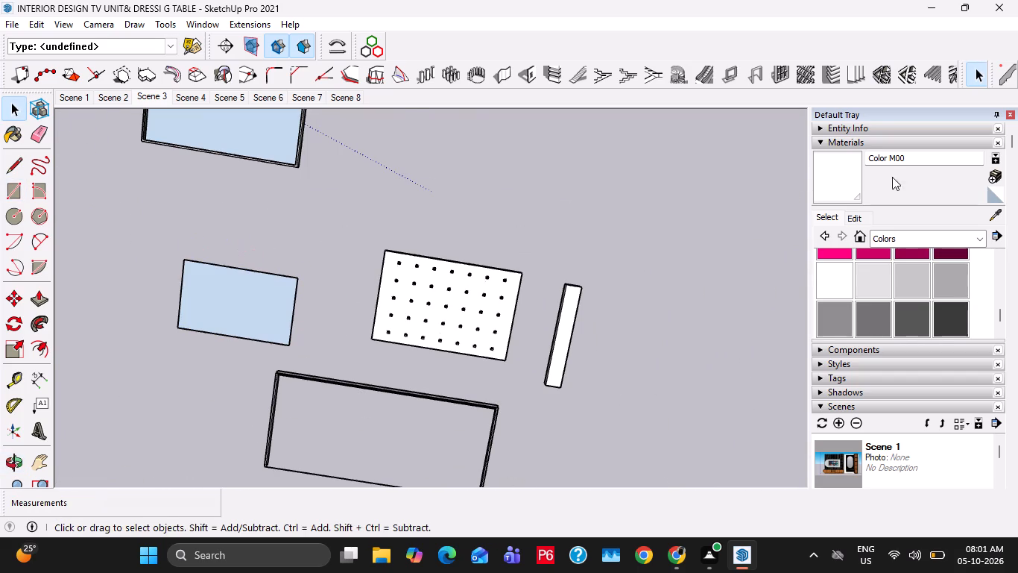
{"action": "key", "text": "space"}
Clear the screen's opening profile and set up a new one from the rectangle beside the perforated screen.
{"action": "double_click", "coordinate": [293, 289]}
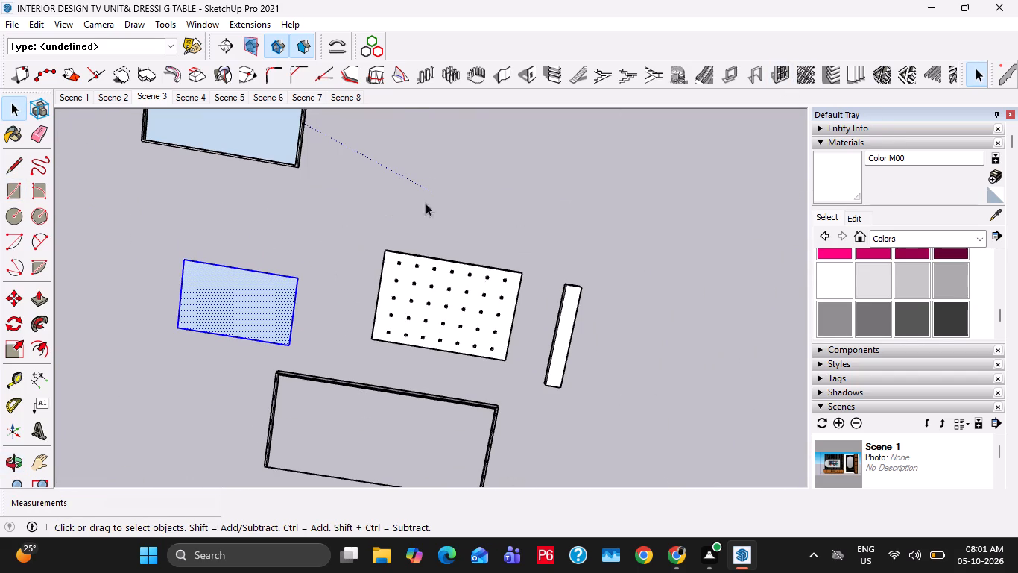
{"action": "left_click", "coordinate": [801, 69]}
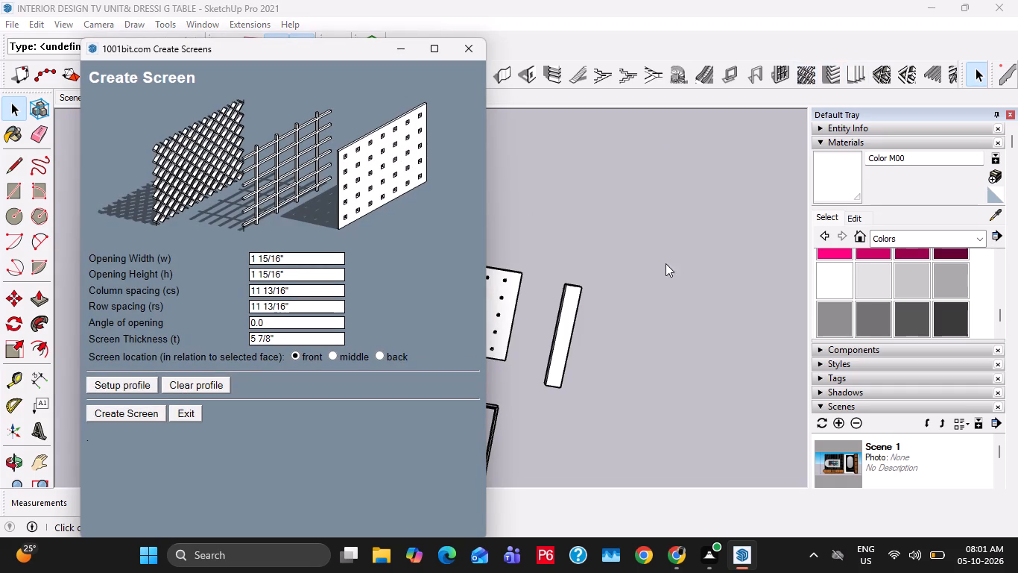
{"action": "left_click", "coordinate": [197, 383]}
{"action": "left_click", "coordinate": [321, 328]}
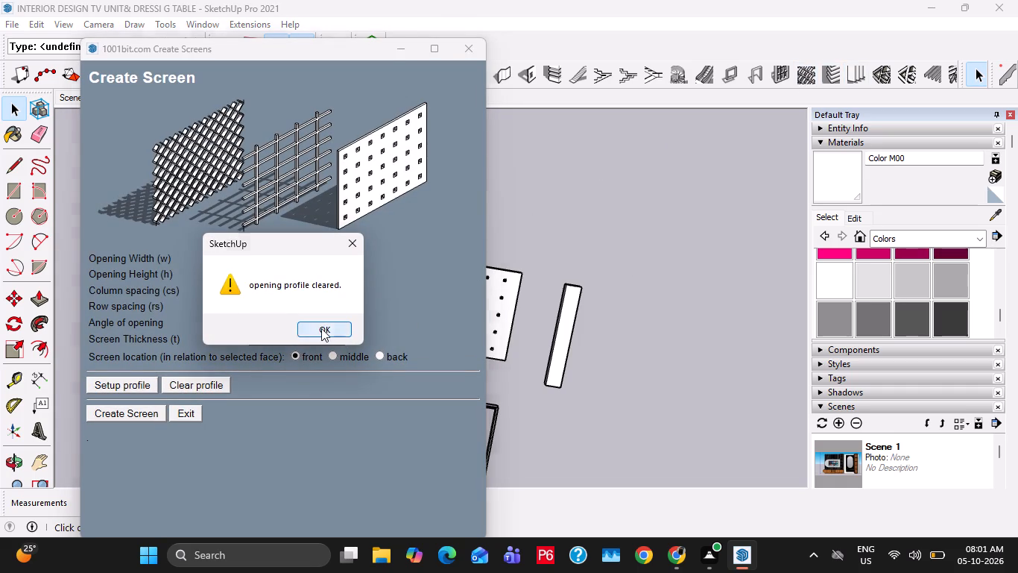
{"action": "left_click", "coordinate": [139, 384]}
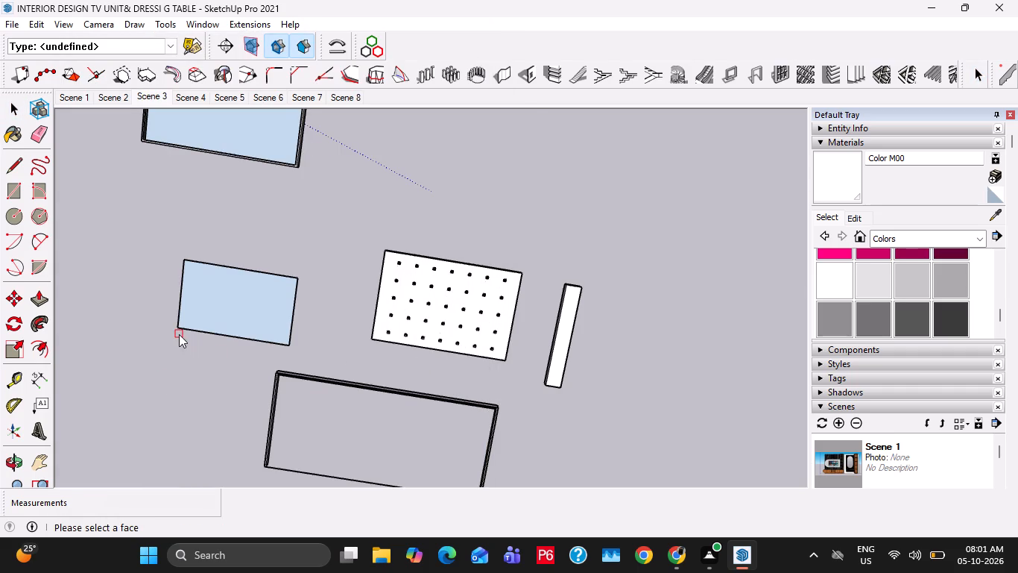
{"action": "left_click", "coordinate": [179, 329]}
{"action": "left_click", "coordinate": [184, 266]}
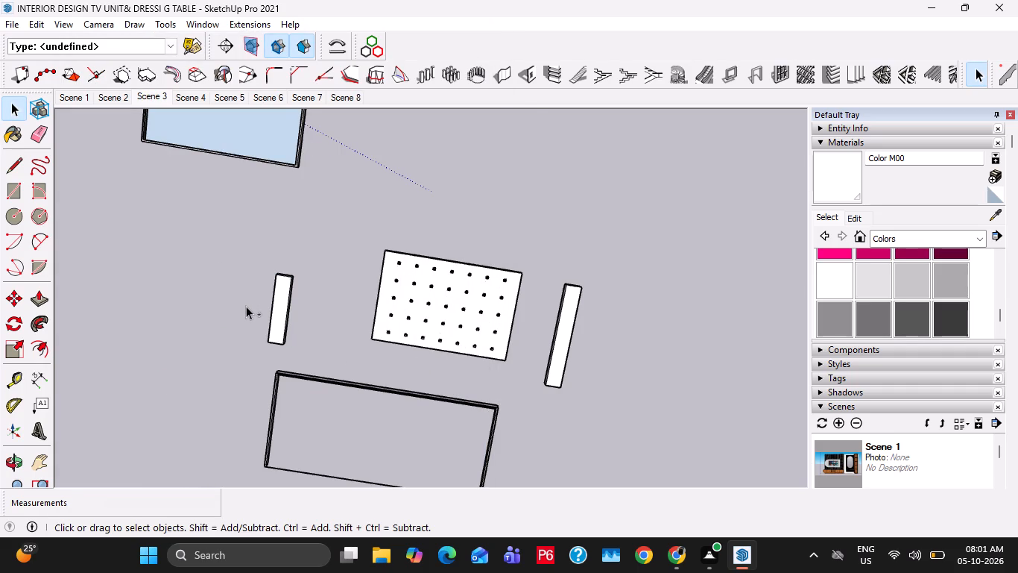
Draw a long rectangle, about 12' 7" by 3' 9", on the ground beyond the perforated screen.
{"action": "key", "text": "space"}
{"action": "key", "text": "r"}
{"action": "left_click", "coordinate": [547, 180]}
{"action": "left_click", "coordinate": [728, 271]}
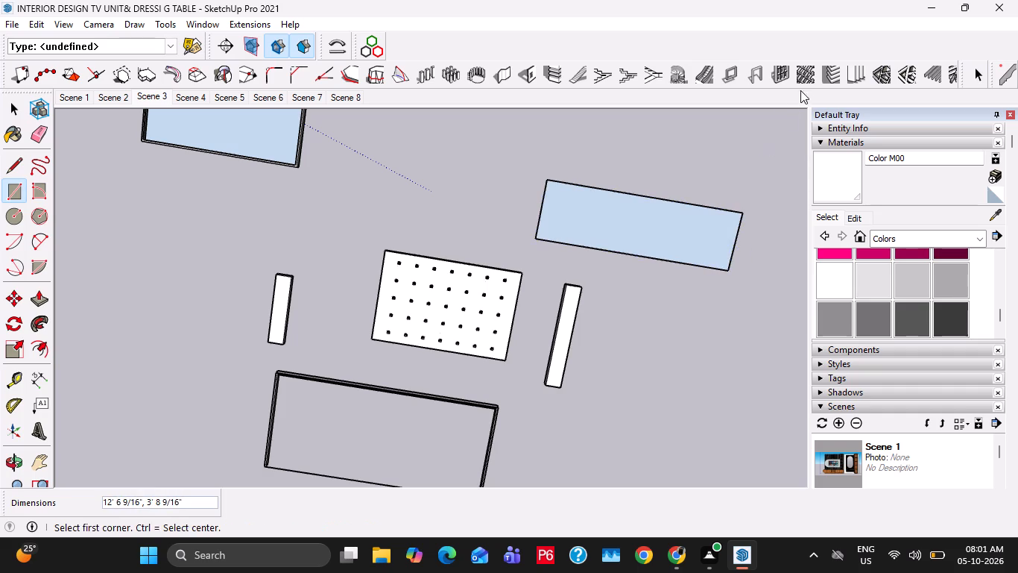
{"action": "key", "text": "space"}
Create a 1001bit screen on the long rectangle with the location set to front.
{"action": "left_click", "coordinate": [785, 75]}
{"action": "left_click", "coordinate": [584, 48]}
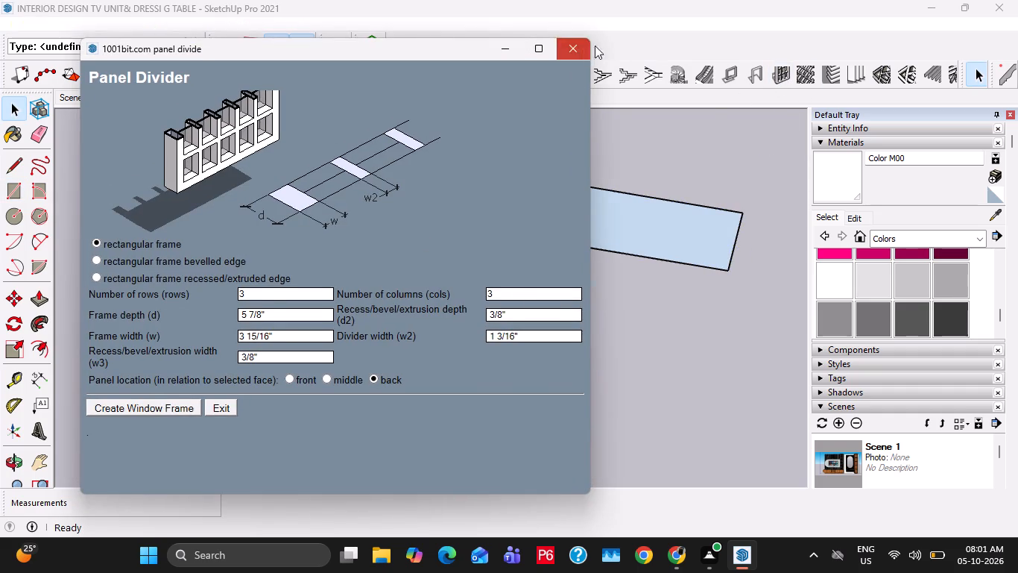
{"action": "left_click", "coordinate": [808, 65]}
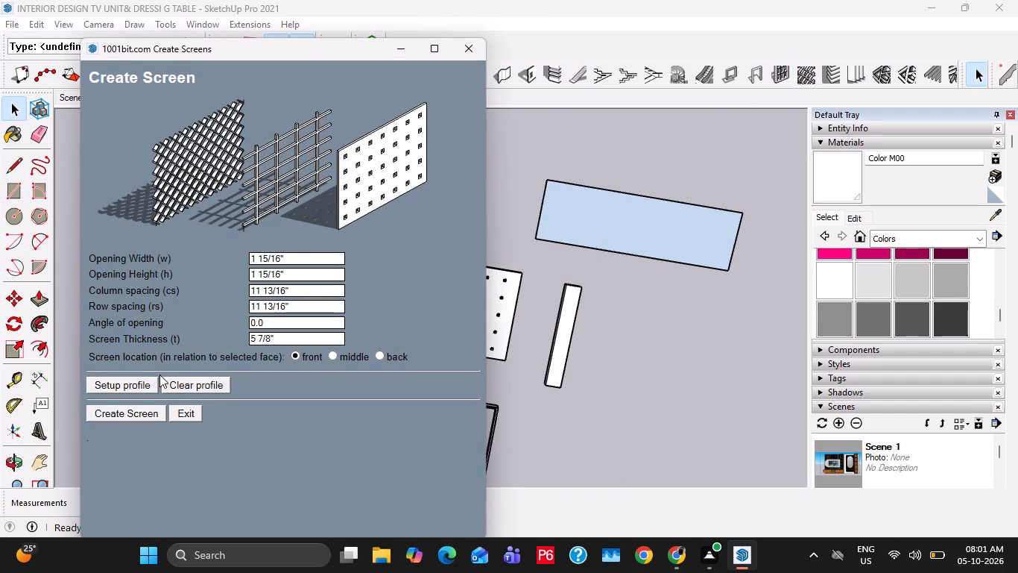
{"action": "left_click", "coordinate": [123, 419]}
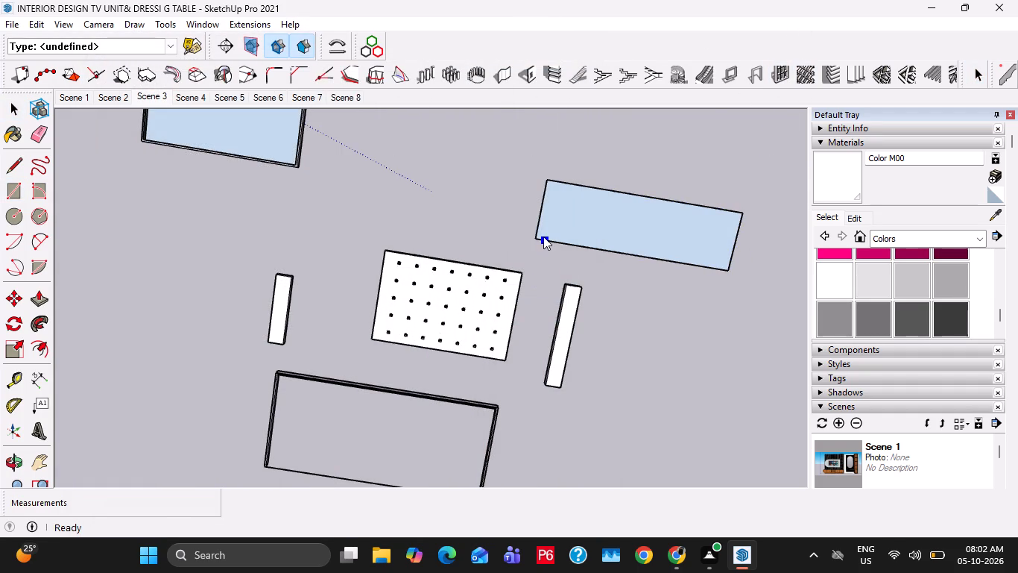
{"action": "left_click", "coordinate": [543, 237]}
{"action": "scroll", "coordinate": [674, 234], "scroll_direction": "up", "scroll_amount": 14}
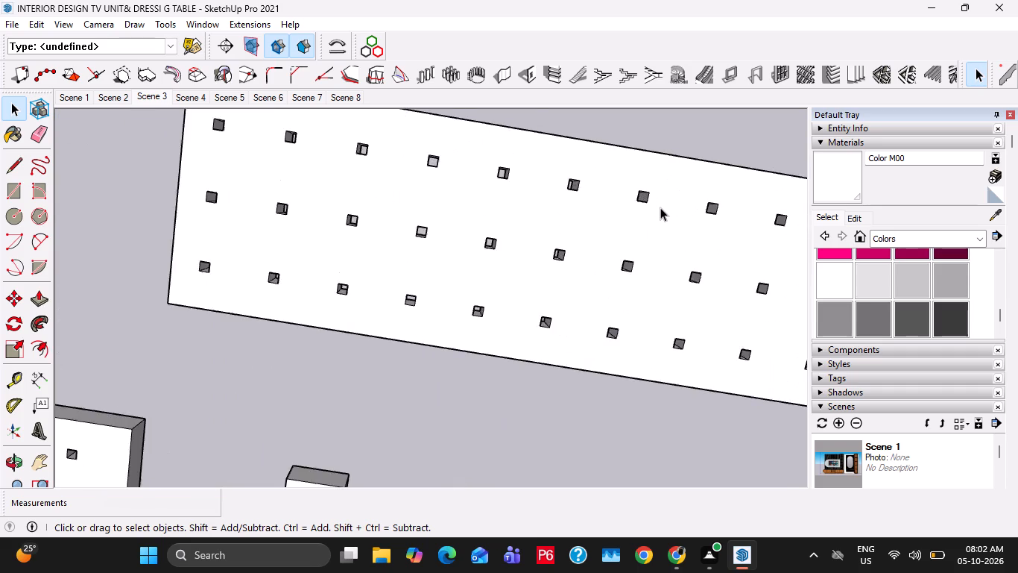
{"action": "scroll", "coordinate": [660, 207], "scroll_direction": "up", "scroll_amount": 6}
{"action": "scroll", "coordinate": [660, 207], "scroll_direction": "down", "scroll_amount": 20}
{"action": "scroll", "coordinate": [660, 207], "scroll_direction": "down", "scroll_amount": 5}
Delete the perforated screens, narrow blocks, door frame and window frame, leaving only the furniture.
{"action": "left_click_drag", "start_coordinate": [746, 231], "coordinate": [588, 345]}
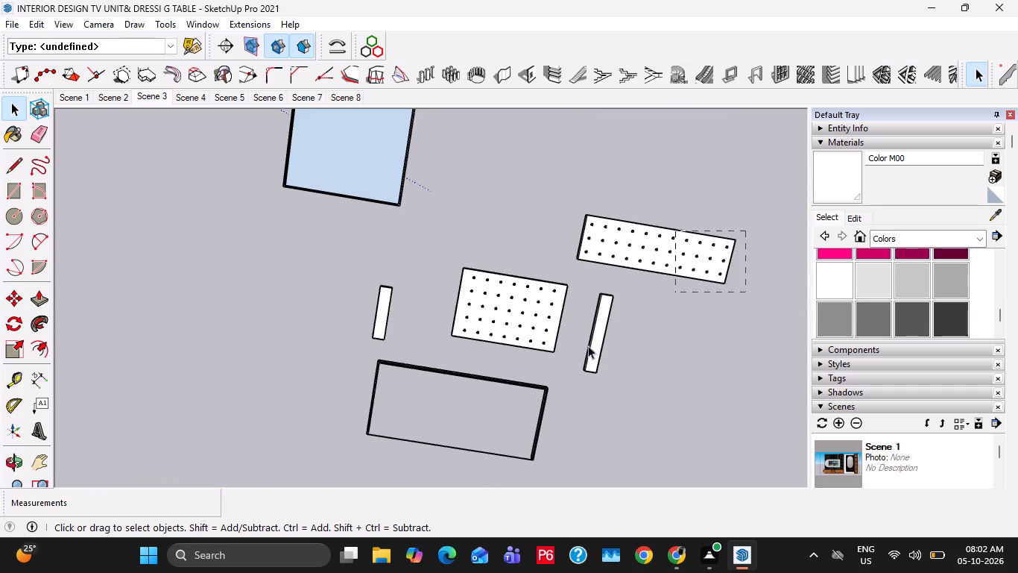
{"action": "left_click_drag", "start_coordinate": [588, 345], "coordinate": [314, 437]}
{"action": "scroll", "coordinate": [513, 265], "scroll_direction": "down", "scroll_amount": 7}
{"action": "key", "text": "Delete"}
{"action": "left_click_drag", "start_coordinate": [533, 156], "coordinate": [361, 286]}
{"action": "key", "text": "Delete"}
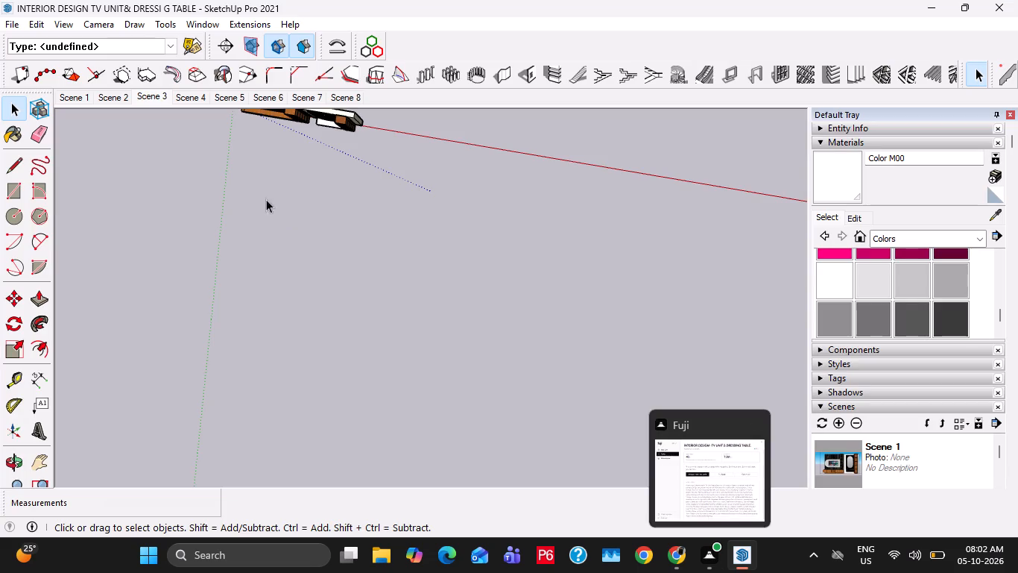
Draw a nearly square rectangle on the ground in front of the TV unit and dressing table.
{"action": "scroll", "coordinate": [466, 284], "scroll_direction": "down", "scroll_amount": 6}
{"action": "scroll", "coordinate": [402, 210], "scroll_direction": "up", "scroll_amount": 5}
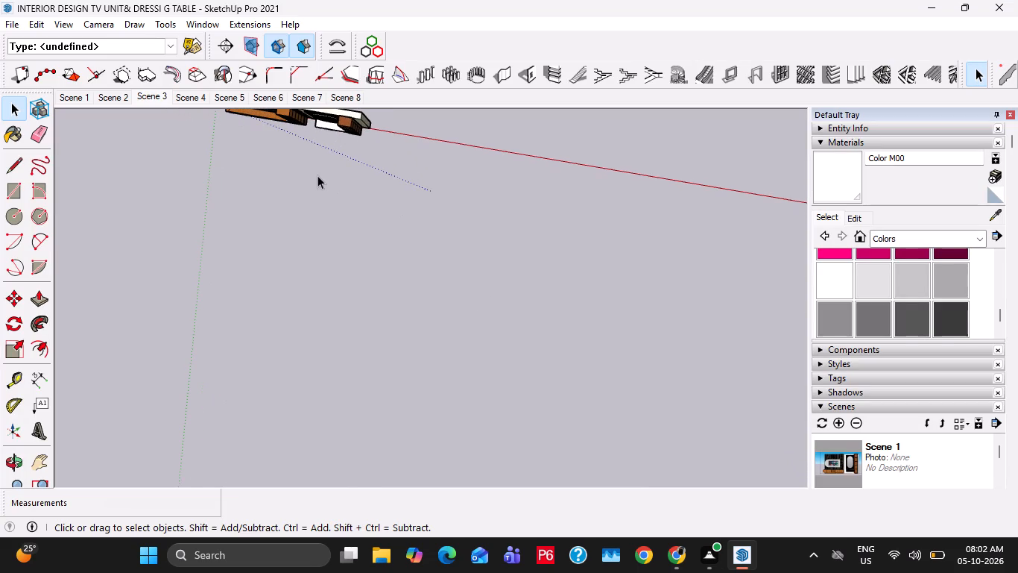
{"action": "middle_click_drag", "start_coordinate": [346, 185], "coordinate": [458, 272]}
{"action": "scroll", "coordinate": [350, 139], "scroll_direction": "up", "scroll_amount": 10}
{"action": "middle_click_drag", "start_coordinate": [431, 233], "coordinate": [468, 150]}
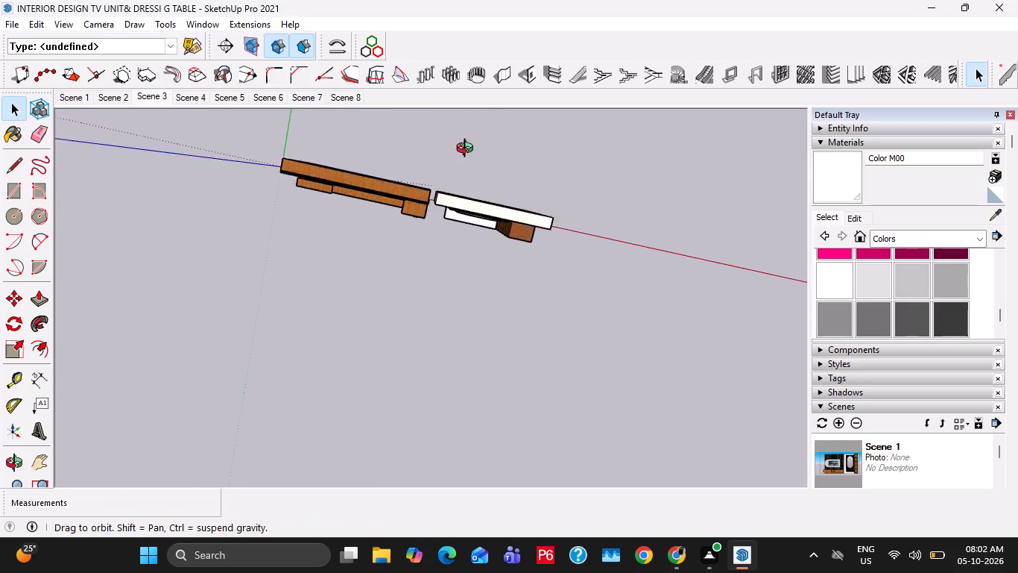
{"action": "middle_click_drag", "start_coordinate": [468, 150], "coordinate": [480, 118]}
{"action": "middle_click_drag", "start_coordinate": [482, 306], "coordinate": [399, 275]}
{"action": "key", "text": "e"}
{"action": "key", "text": "r"}
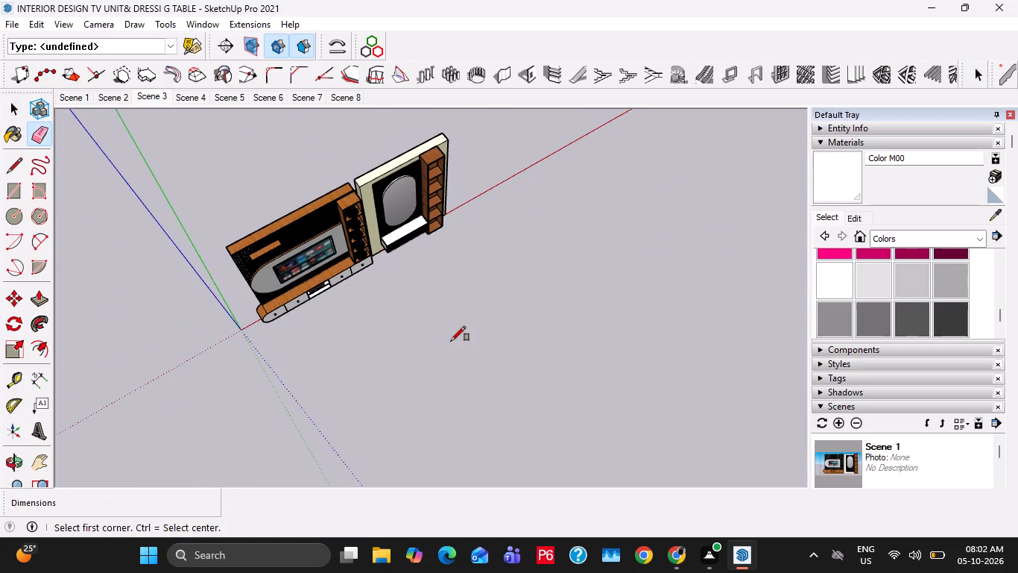
{"action": "left_click", "coordinate": [451, 341]}
{"action": "left_click", "coordinate": [592, 372]}
{"action": "key", "text": "space"}
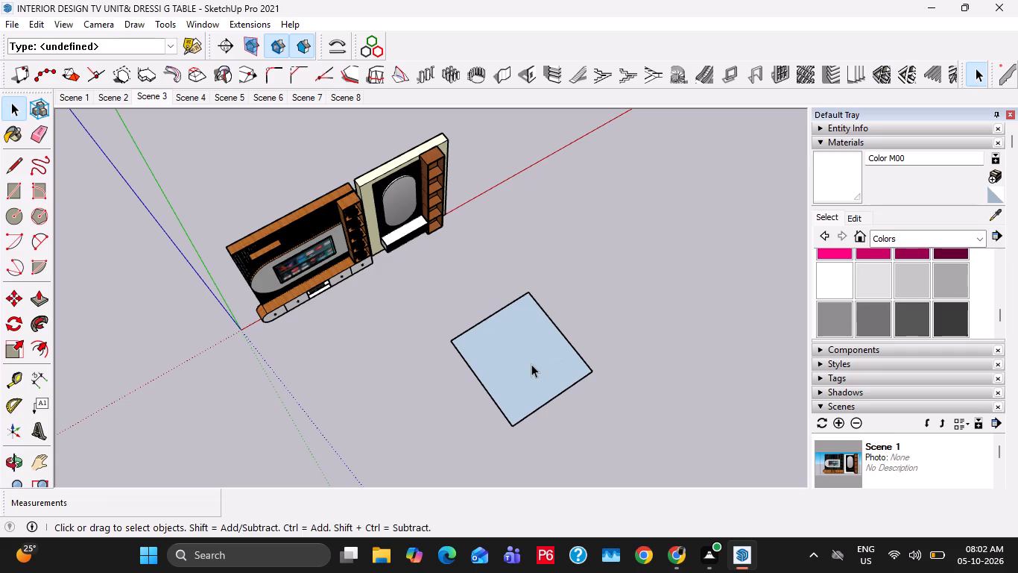
Push/Pull the nearly square rectangle up 1' into a slab.
{"action": "key", "text": "p"}
{"action": "left_click", "coordinate": [531, 364]}
{"action": "key", "text": "1"}
{"action": "key", "text": "apostrophe"}
{"action": "key", "text": "Return"}
{"action": "key", "text": "space"}
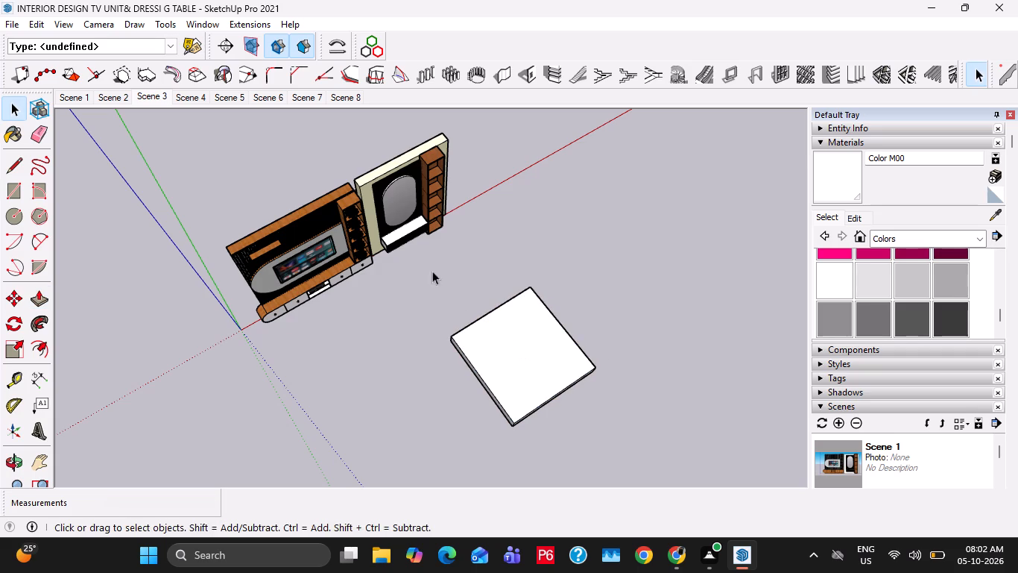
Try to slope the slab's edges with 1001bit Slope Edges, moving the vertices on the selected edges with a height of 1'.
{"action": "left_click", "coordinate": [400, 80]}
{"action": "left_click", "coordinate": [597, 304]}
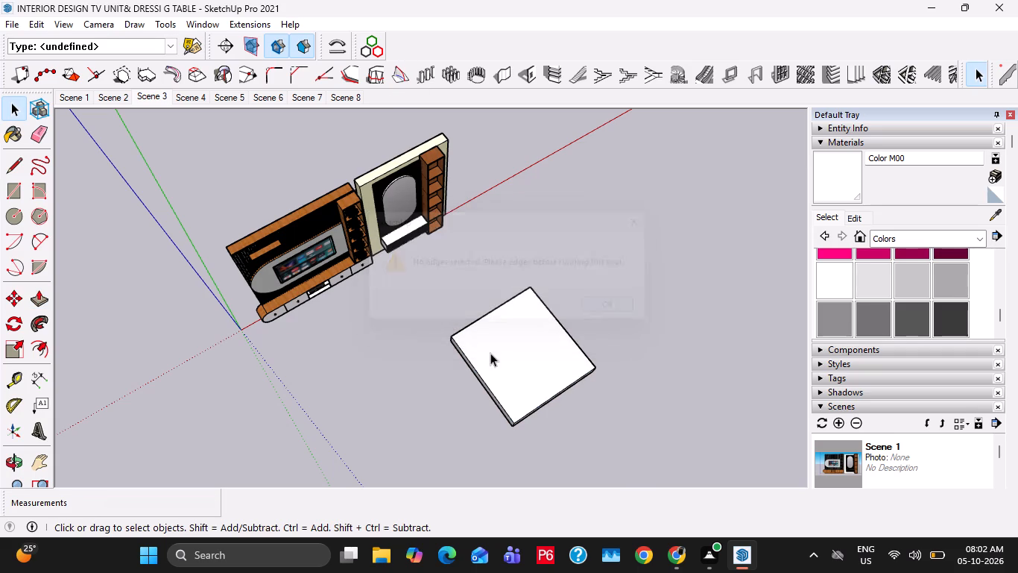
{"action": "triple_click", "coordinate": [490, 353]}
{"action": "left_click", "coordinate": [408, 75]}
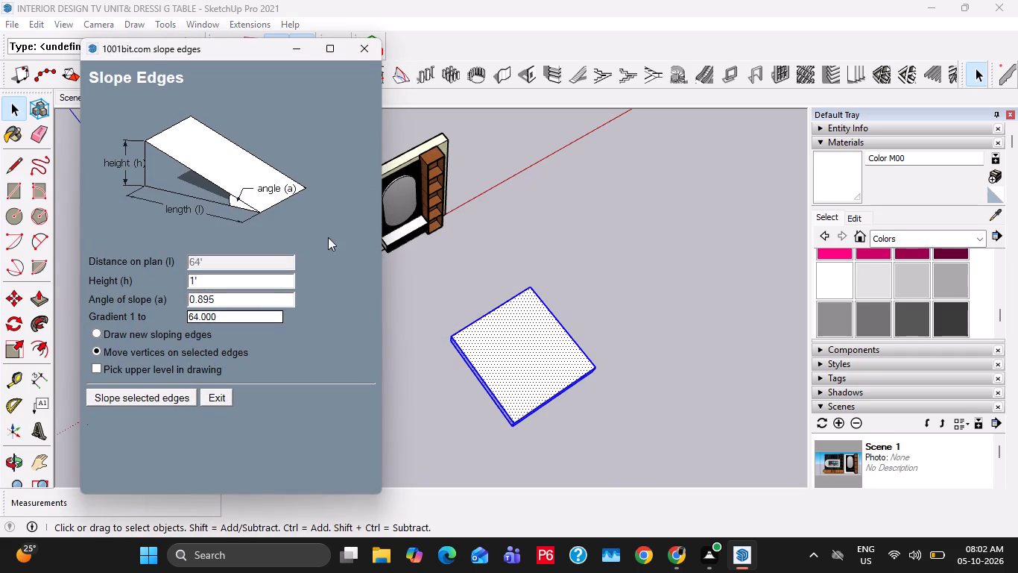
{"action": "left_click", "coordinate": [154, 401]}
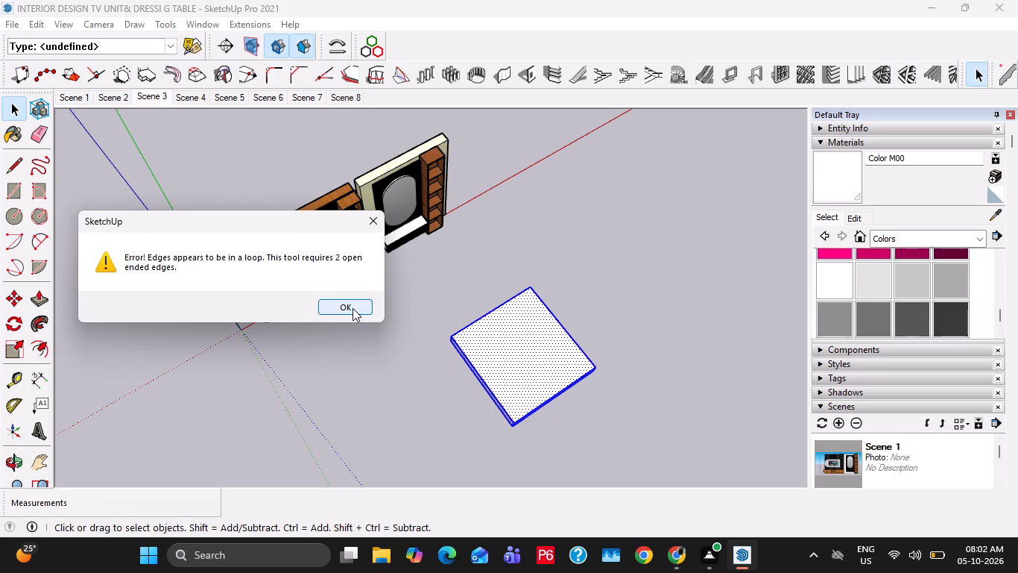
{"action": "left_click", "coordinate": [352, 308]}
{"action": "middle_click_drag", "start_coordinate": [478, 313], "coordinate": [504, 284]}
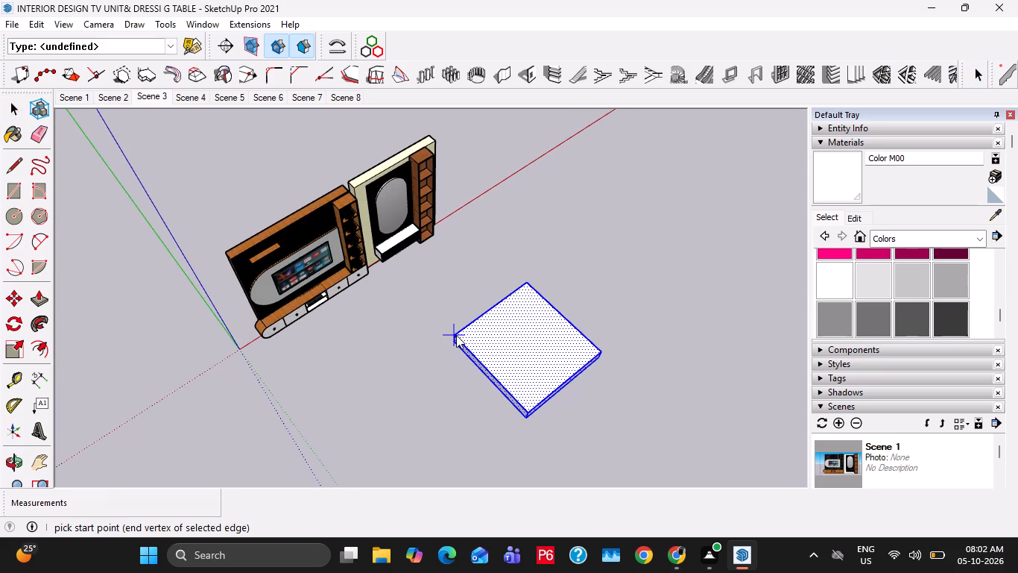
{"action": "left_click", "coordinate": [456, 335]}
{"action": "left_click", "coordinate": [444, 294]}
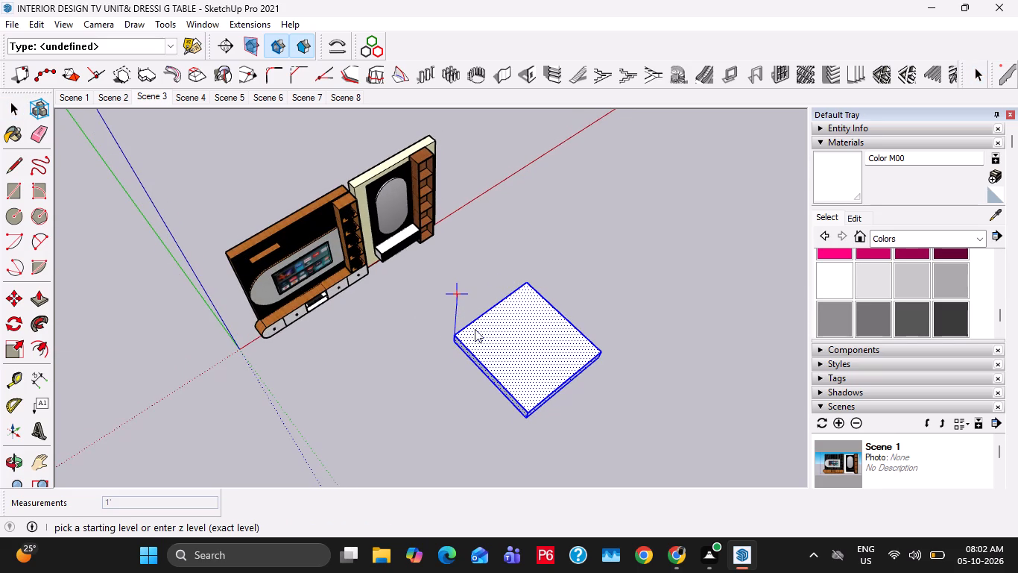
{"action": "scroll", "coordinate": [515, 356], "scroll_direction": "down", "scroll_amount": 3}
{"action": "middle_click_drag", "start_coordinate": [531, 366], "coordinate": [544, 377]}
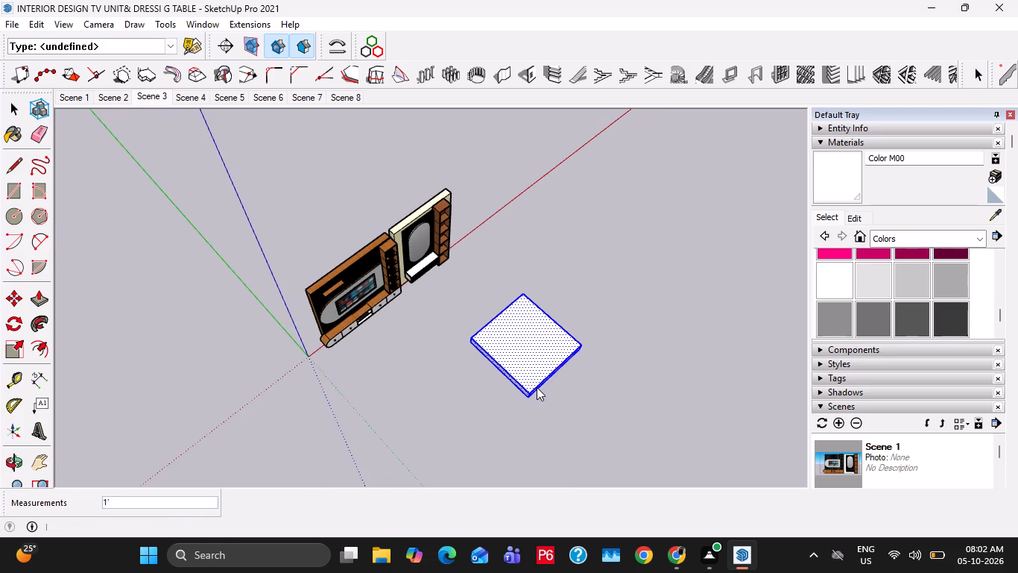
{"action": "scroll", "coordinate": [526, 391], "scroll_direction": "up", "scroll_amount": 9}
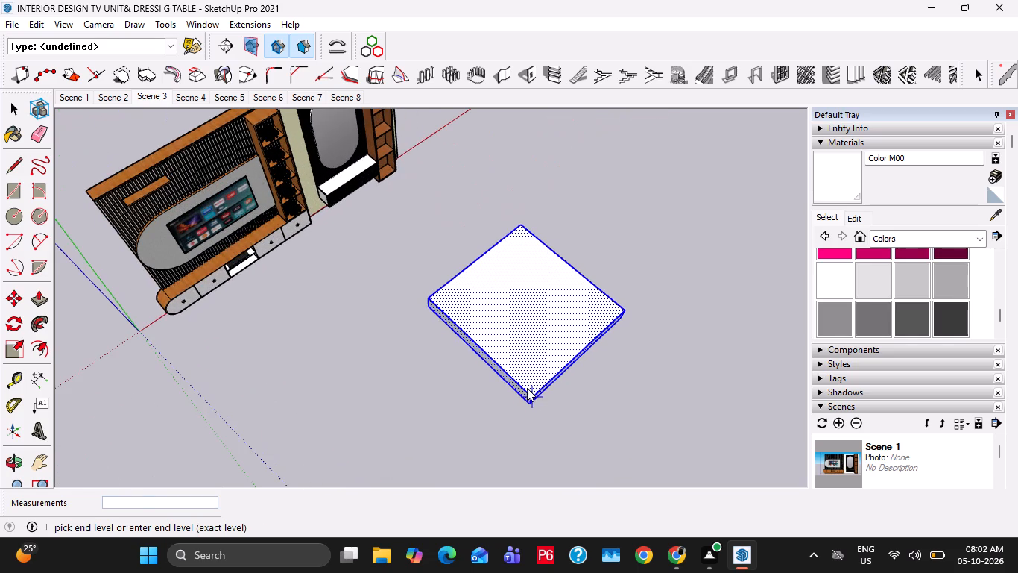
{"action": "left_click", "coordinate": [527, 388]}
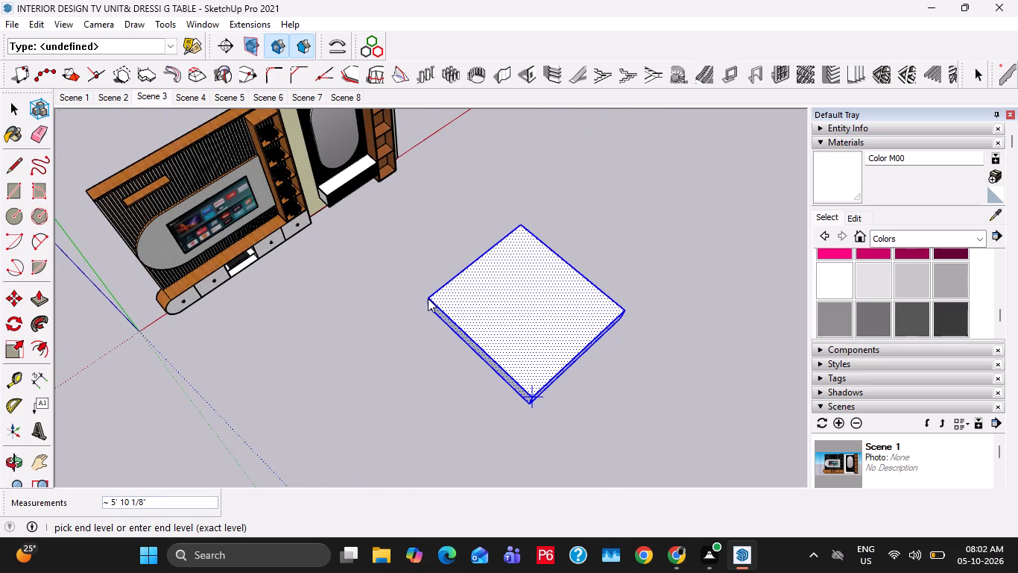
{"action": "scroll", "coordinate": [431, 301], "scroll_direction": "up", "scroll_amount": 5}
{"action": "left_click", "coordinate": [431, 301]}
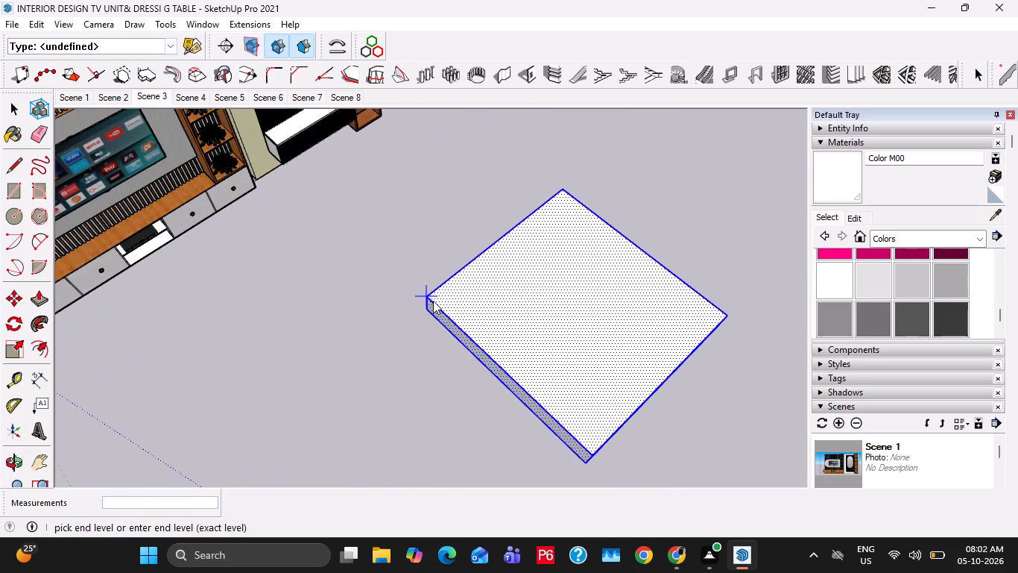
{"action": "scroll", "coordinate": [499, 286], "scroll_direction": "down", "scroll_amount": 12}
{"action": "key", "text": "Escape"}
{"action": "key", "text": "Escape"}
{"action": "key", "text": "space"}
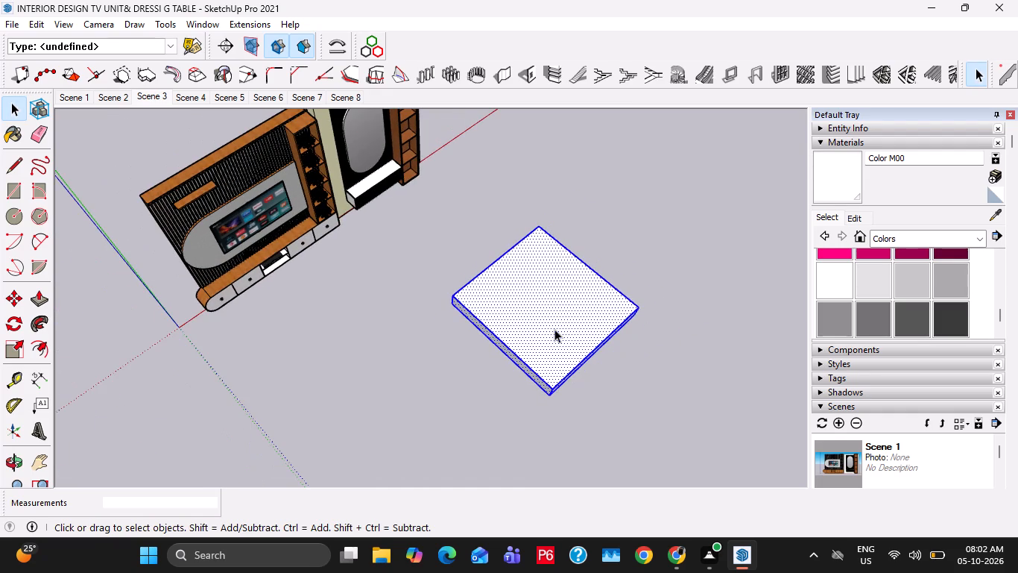
Move the whole slab a short distance, roughly parallel to the red axis.
{"action": "left_click", "coordinate": [554, 329]}
{"action": "left_click", "coordinate": [620, 373]}
{"action": "triple_click", "coordinate": [556, 337]}
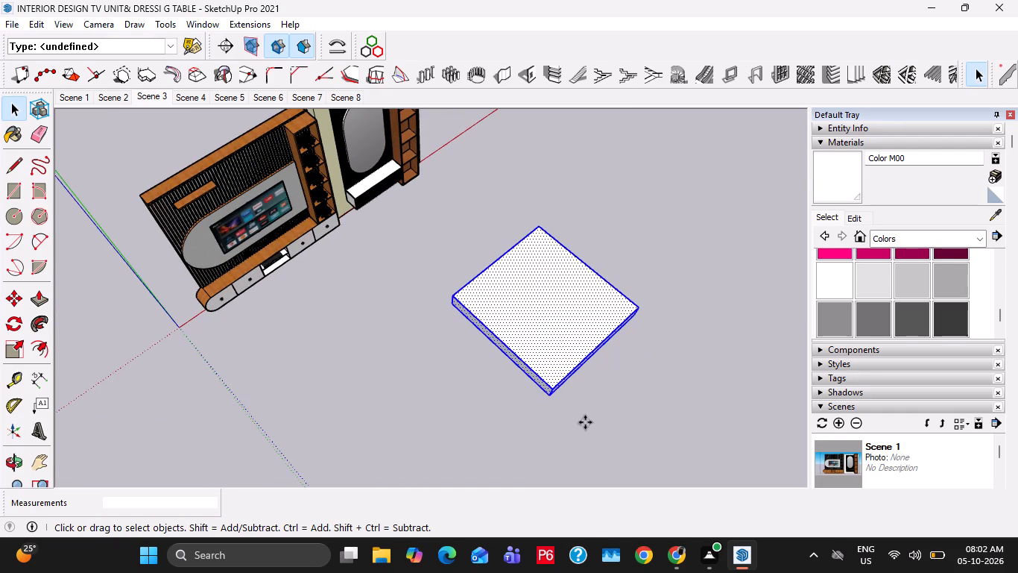
{"action": "key", "text": "m"}
{"action": "left_click", "coordinate": [585, 423]}
{"action": "left_click", "coordinate": [630, 385]}
{"action": "key", "text": "space"}
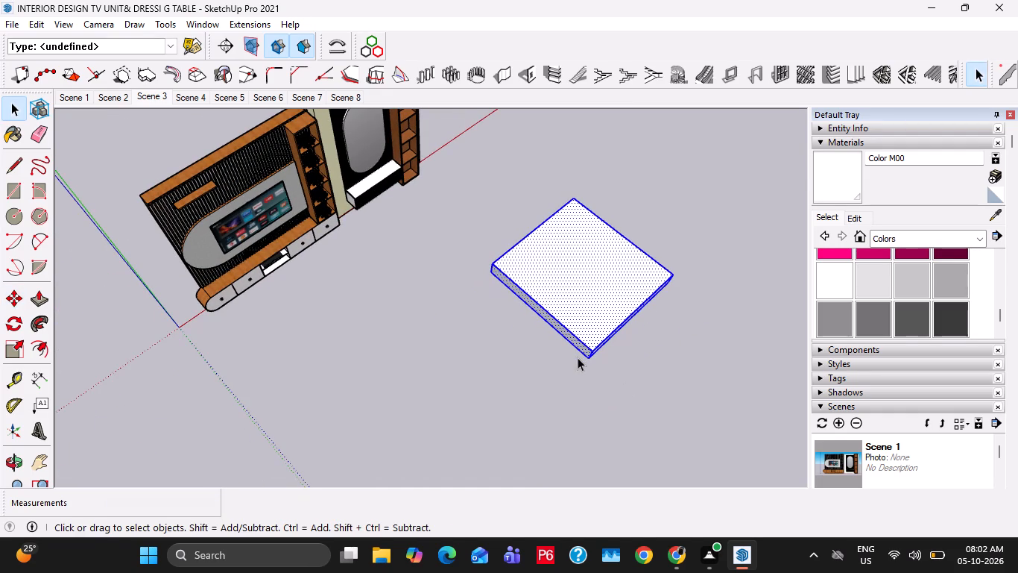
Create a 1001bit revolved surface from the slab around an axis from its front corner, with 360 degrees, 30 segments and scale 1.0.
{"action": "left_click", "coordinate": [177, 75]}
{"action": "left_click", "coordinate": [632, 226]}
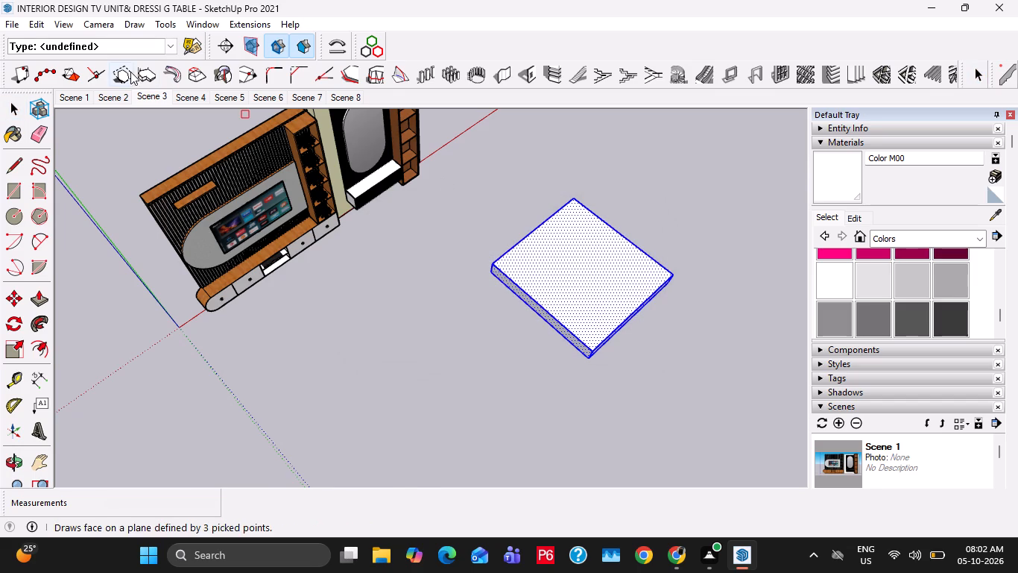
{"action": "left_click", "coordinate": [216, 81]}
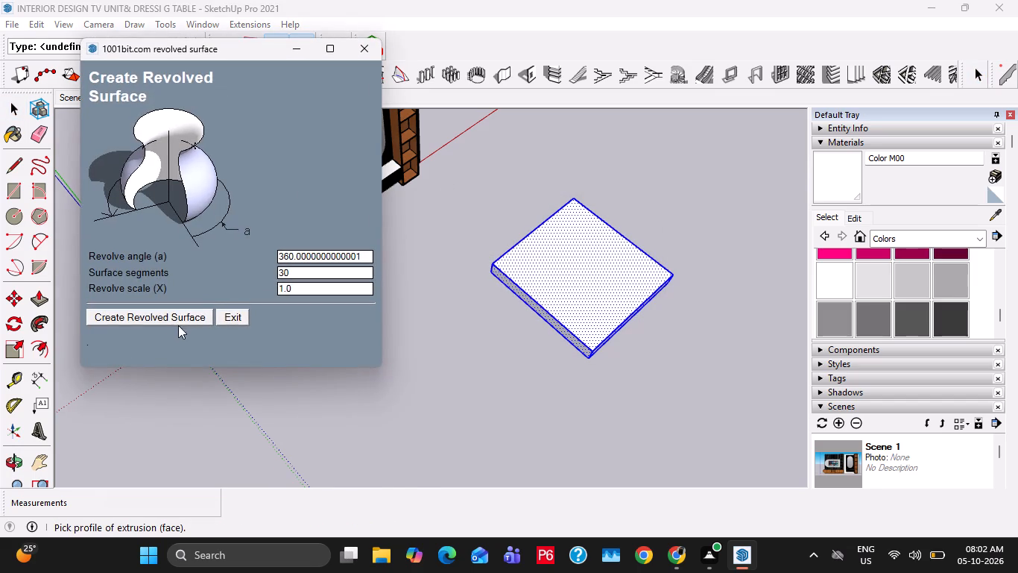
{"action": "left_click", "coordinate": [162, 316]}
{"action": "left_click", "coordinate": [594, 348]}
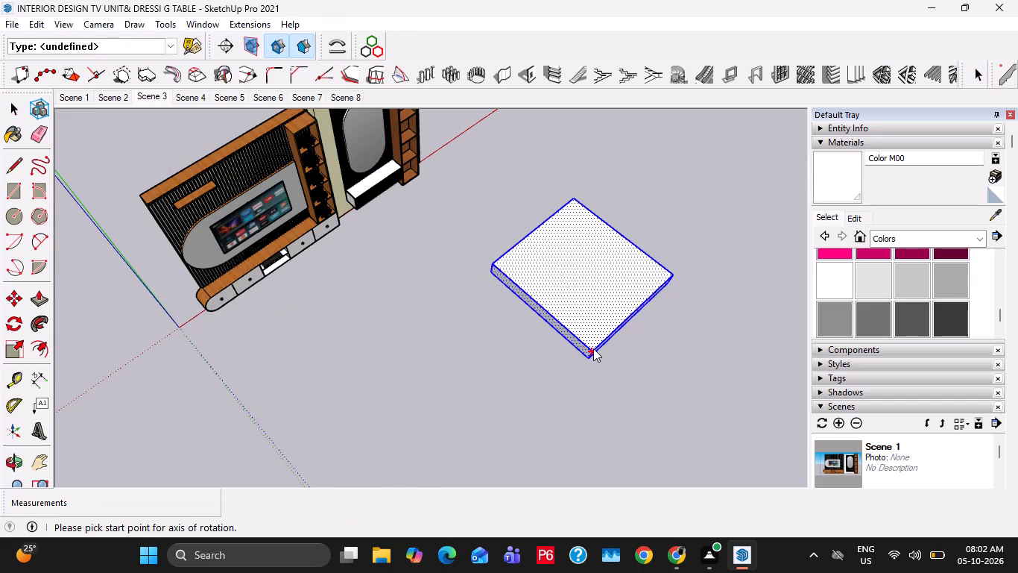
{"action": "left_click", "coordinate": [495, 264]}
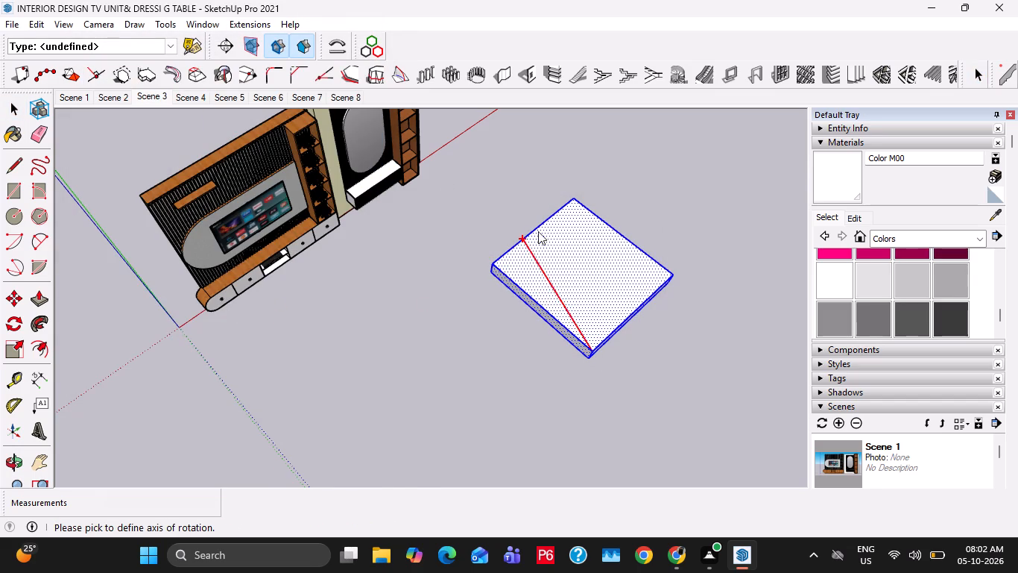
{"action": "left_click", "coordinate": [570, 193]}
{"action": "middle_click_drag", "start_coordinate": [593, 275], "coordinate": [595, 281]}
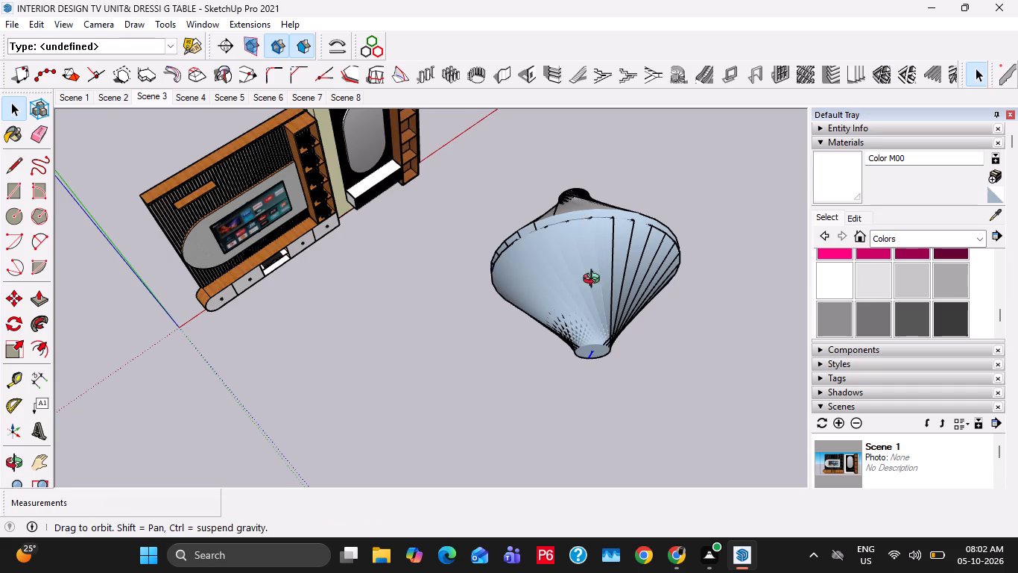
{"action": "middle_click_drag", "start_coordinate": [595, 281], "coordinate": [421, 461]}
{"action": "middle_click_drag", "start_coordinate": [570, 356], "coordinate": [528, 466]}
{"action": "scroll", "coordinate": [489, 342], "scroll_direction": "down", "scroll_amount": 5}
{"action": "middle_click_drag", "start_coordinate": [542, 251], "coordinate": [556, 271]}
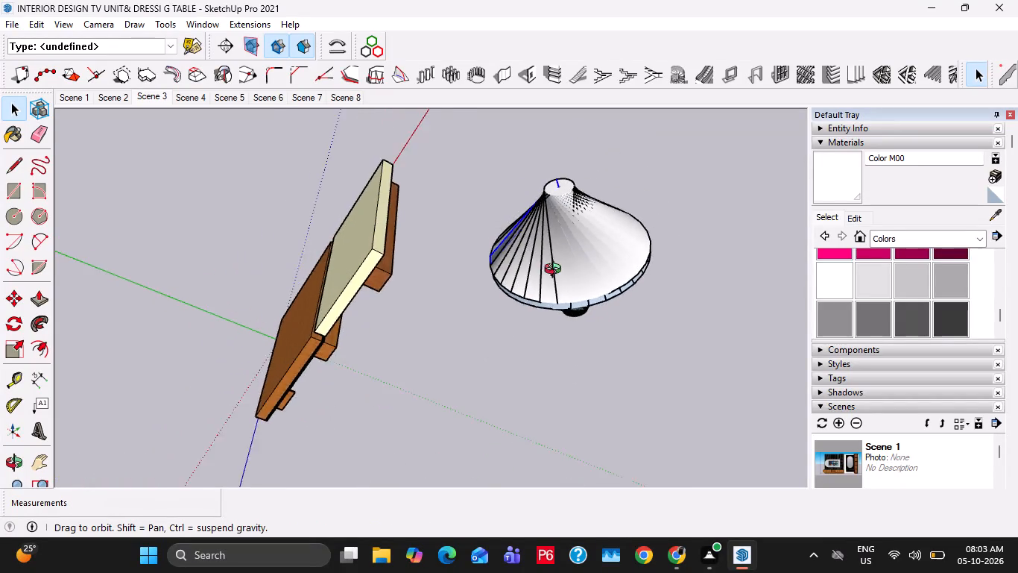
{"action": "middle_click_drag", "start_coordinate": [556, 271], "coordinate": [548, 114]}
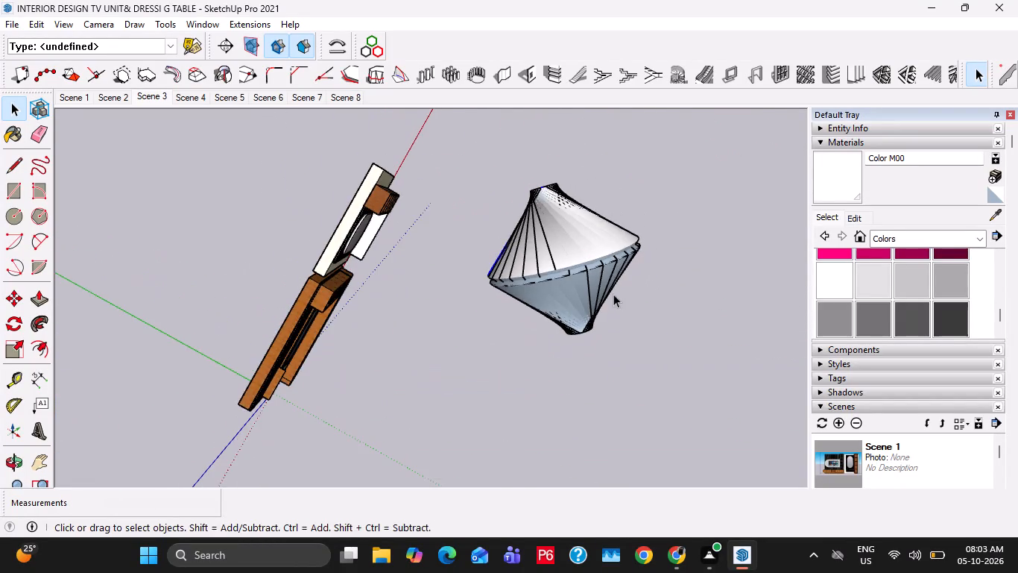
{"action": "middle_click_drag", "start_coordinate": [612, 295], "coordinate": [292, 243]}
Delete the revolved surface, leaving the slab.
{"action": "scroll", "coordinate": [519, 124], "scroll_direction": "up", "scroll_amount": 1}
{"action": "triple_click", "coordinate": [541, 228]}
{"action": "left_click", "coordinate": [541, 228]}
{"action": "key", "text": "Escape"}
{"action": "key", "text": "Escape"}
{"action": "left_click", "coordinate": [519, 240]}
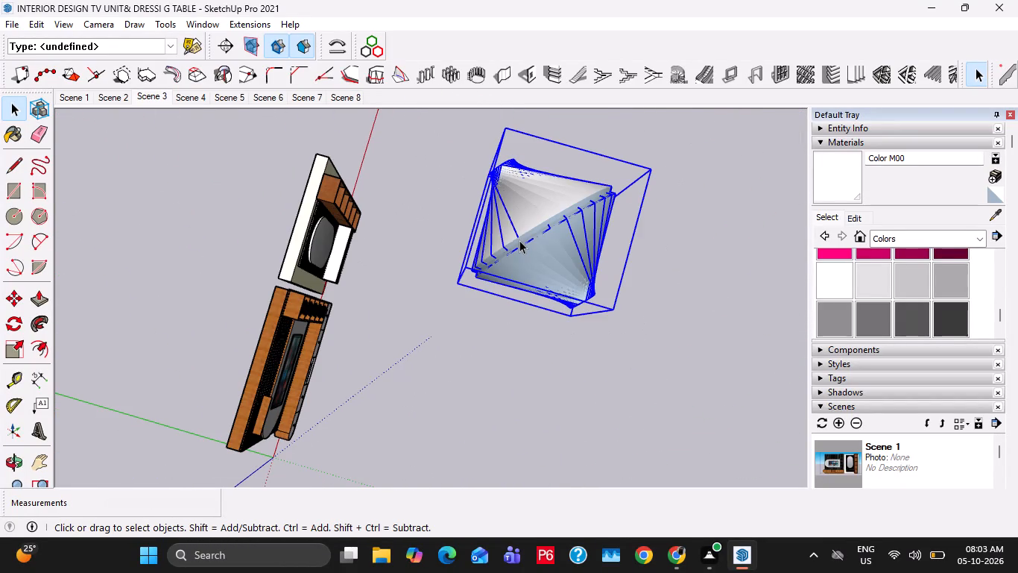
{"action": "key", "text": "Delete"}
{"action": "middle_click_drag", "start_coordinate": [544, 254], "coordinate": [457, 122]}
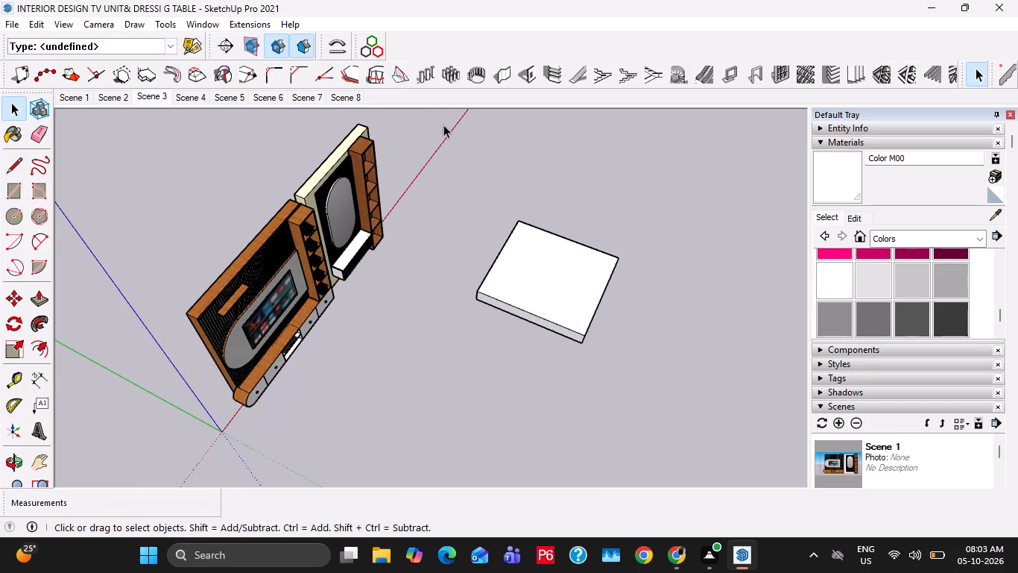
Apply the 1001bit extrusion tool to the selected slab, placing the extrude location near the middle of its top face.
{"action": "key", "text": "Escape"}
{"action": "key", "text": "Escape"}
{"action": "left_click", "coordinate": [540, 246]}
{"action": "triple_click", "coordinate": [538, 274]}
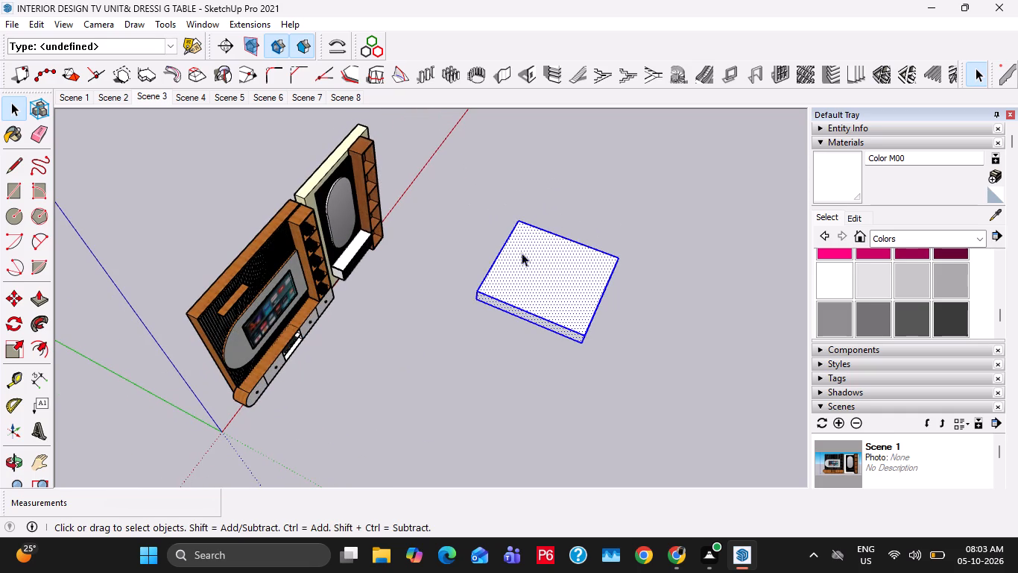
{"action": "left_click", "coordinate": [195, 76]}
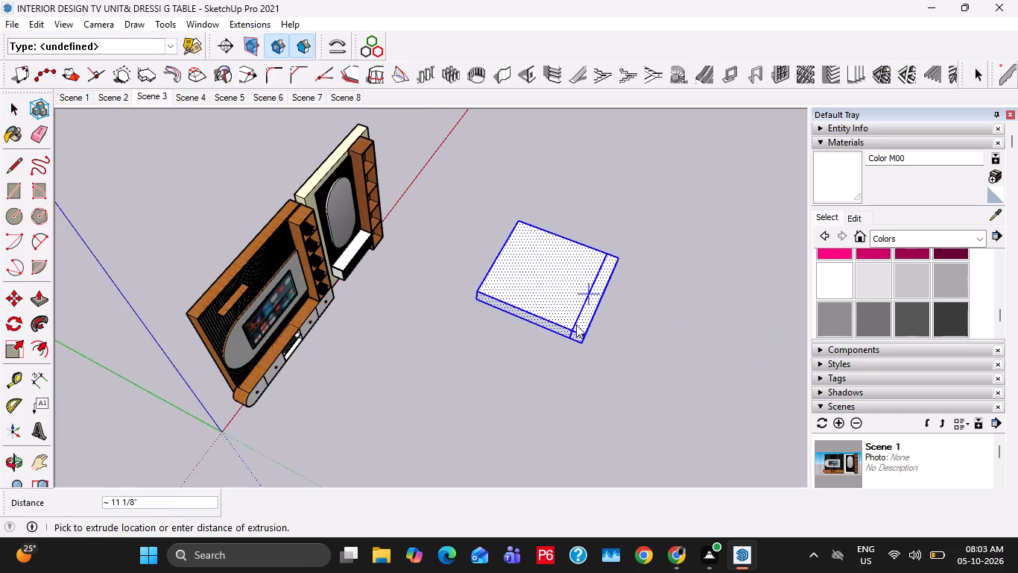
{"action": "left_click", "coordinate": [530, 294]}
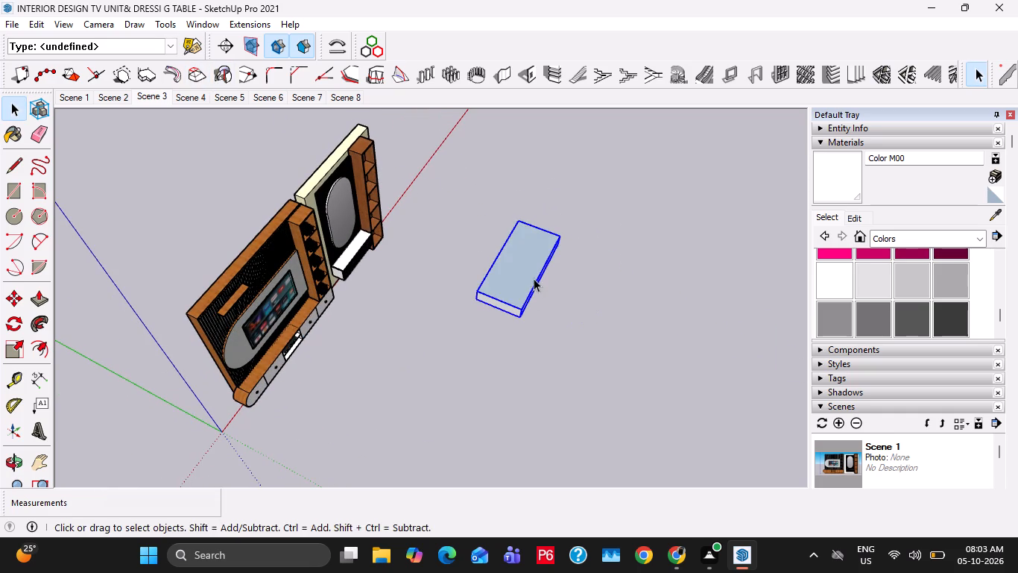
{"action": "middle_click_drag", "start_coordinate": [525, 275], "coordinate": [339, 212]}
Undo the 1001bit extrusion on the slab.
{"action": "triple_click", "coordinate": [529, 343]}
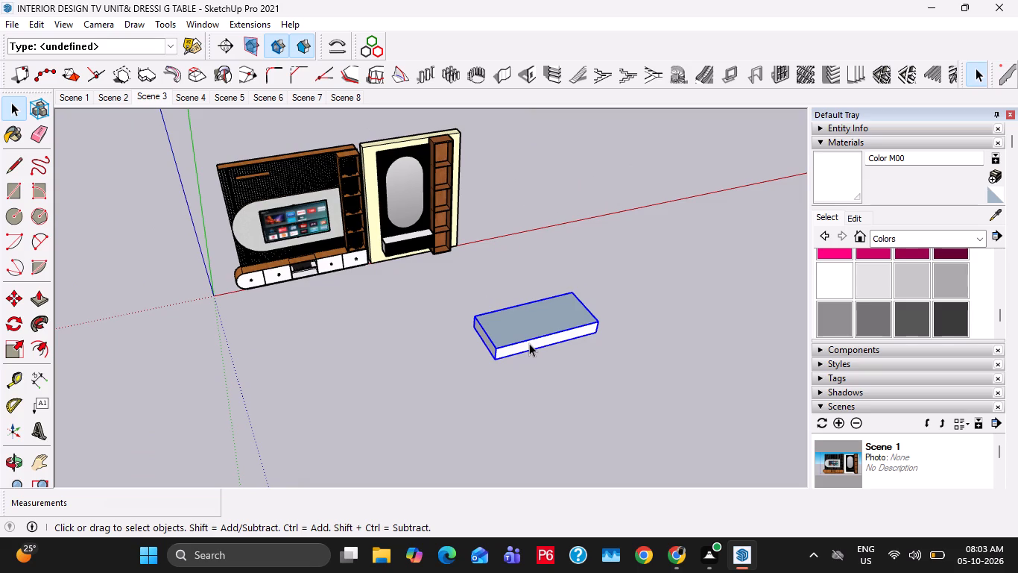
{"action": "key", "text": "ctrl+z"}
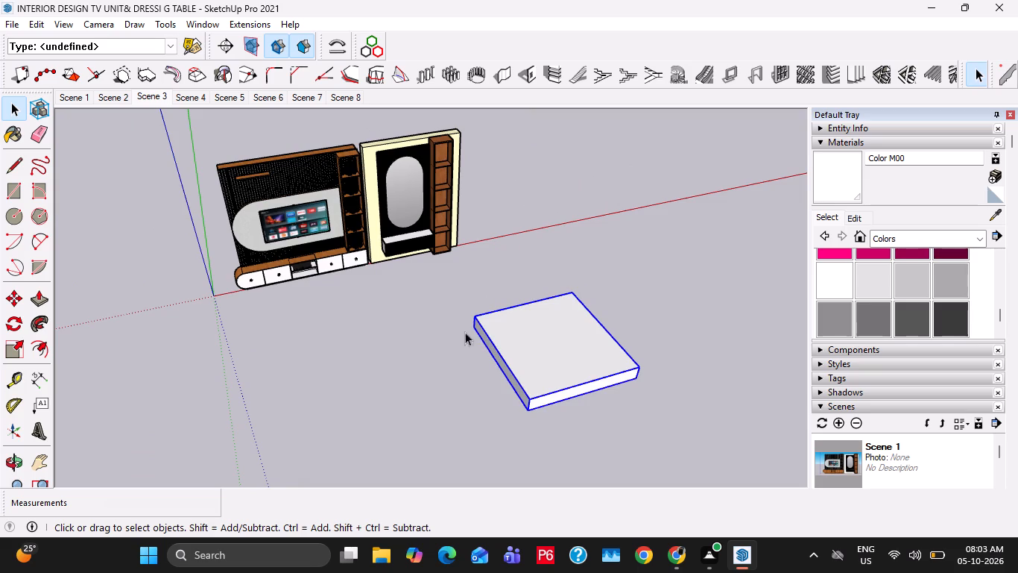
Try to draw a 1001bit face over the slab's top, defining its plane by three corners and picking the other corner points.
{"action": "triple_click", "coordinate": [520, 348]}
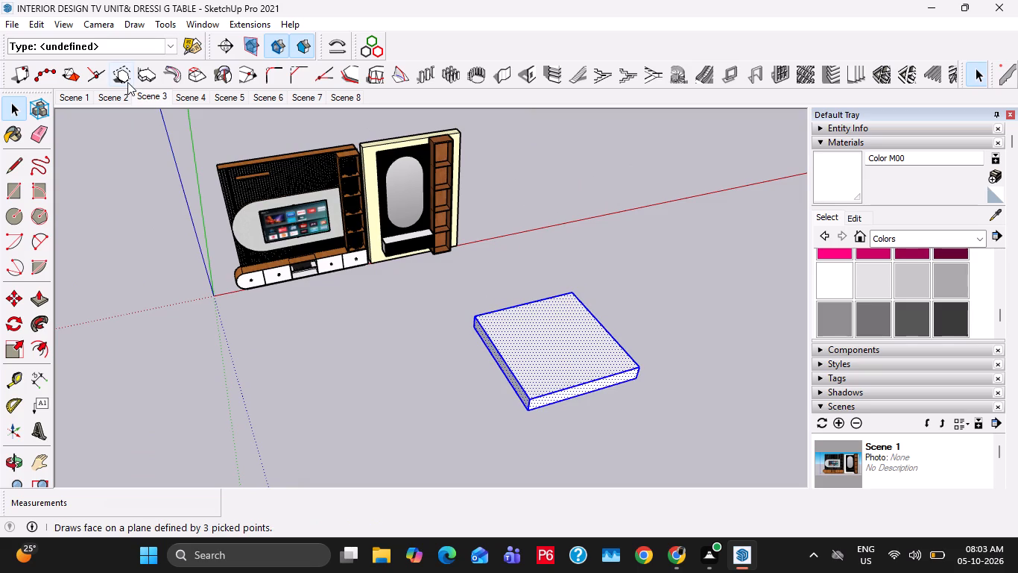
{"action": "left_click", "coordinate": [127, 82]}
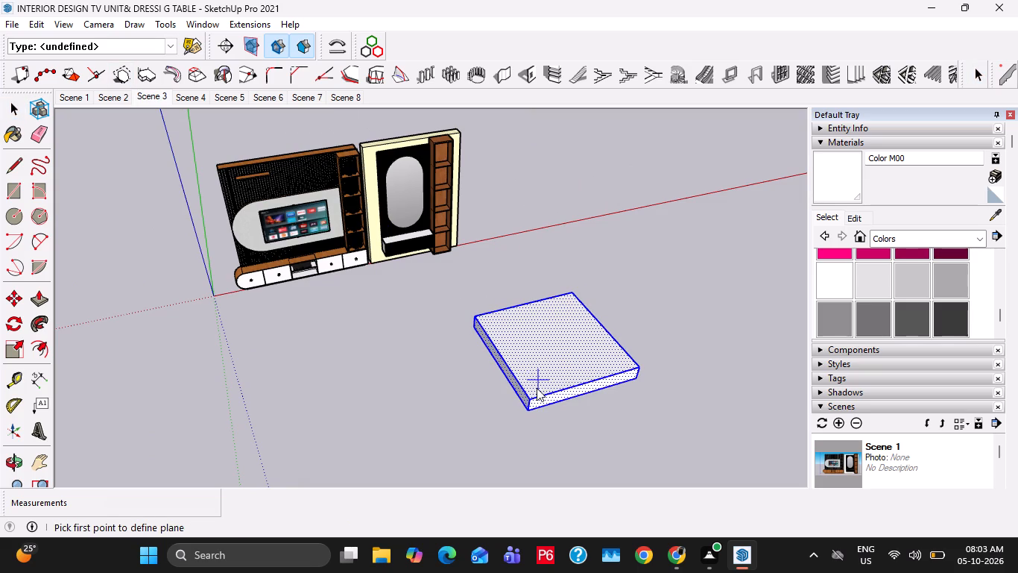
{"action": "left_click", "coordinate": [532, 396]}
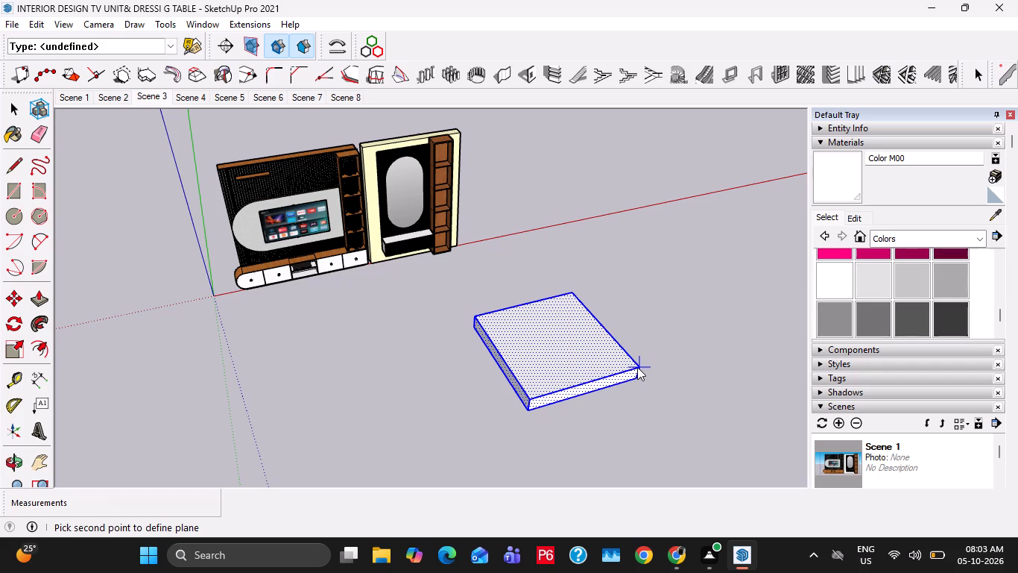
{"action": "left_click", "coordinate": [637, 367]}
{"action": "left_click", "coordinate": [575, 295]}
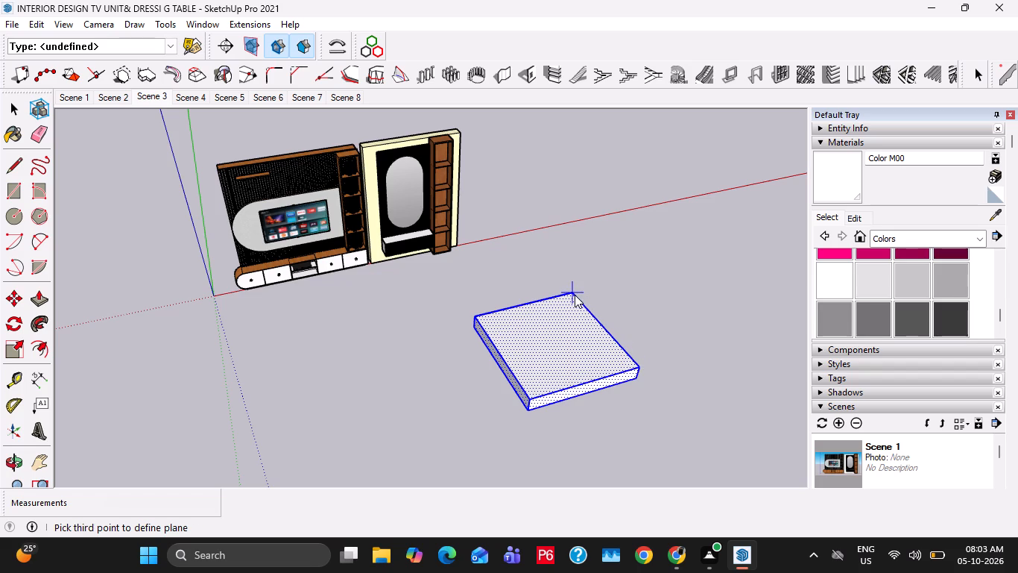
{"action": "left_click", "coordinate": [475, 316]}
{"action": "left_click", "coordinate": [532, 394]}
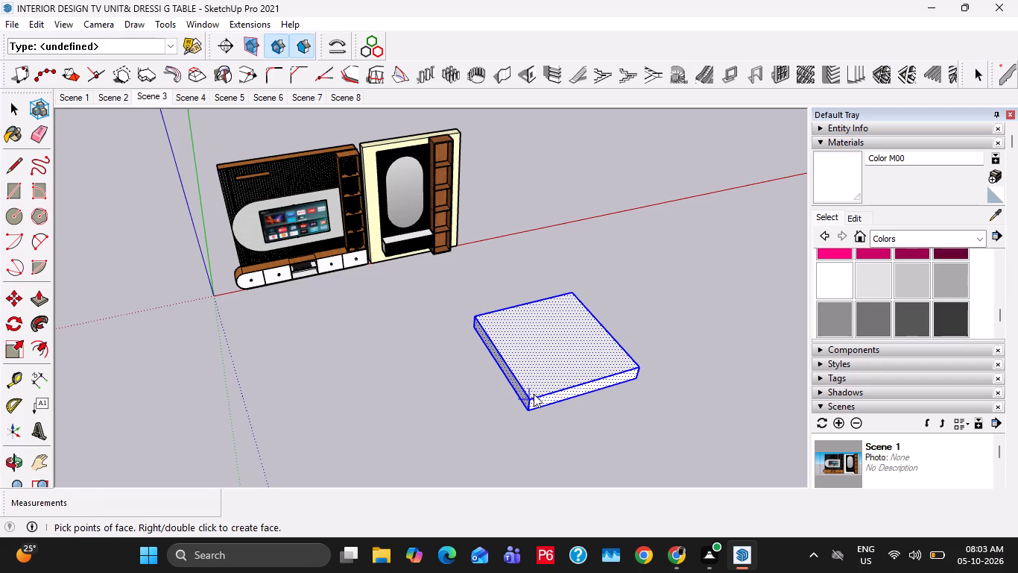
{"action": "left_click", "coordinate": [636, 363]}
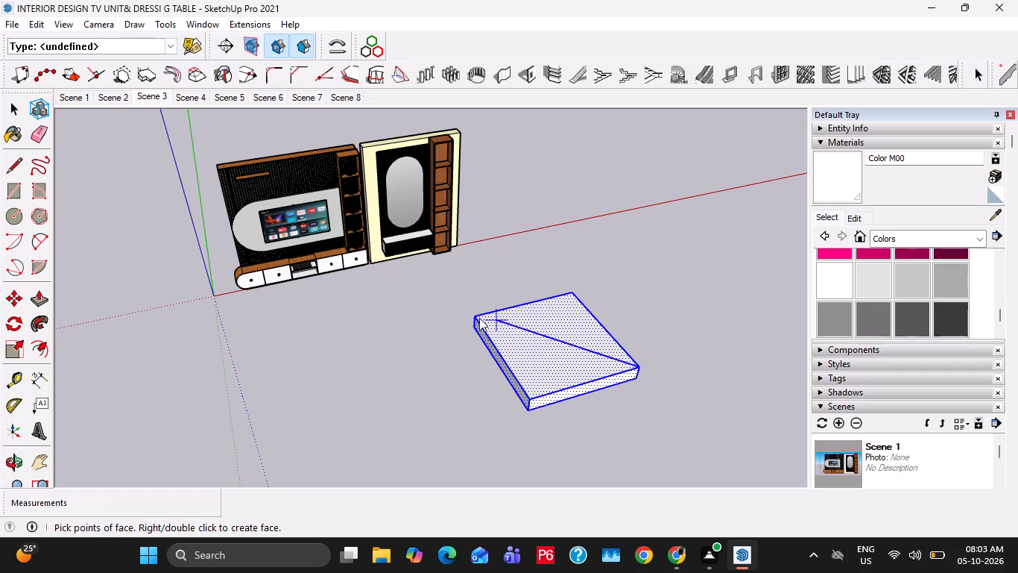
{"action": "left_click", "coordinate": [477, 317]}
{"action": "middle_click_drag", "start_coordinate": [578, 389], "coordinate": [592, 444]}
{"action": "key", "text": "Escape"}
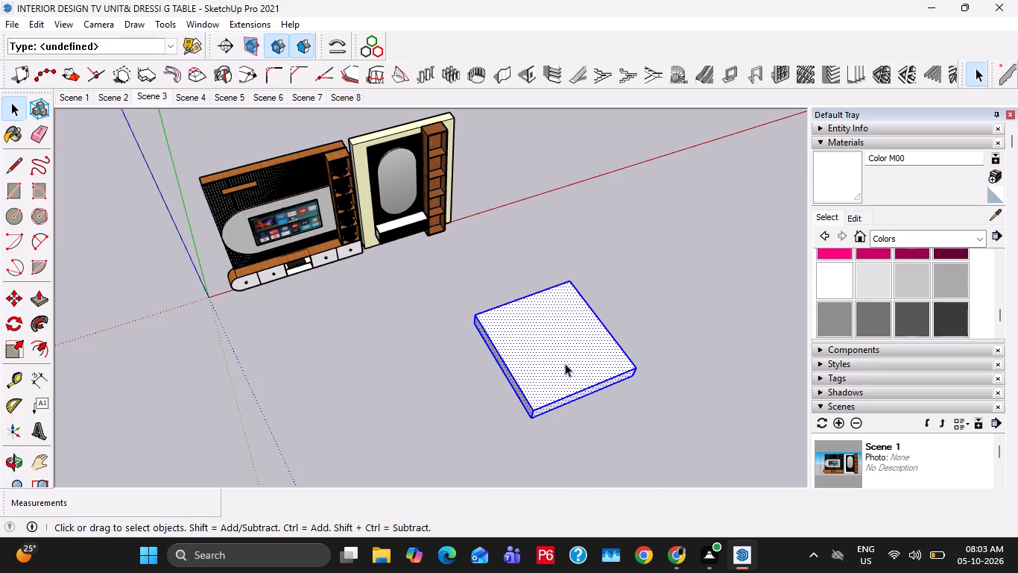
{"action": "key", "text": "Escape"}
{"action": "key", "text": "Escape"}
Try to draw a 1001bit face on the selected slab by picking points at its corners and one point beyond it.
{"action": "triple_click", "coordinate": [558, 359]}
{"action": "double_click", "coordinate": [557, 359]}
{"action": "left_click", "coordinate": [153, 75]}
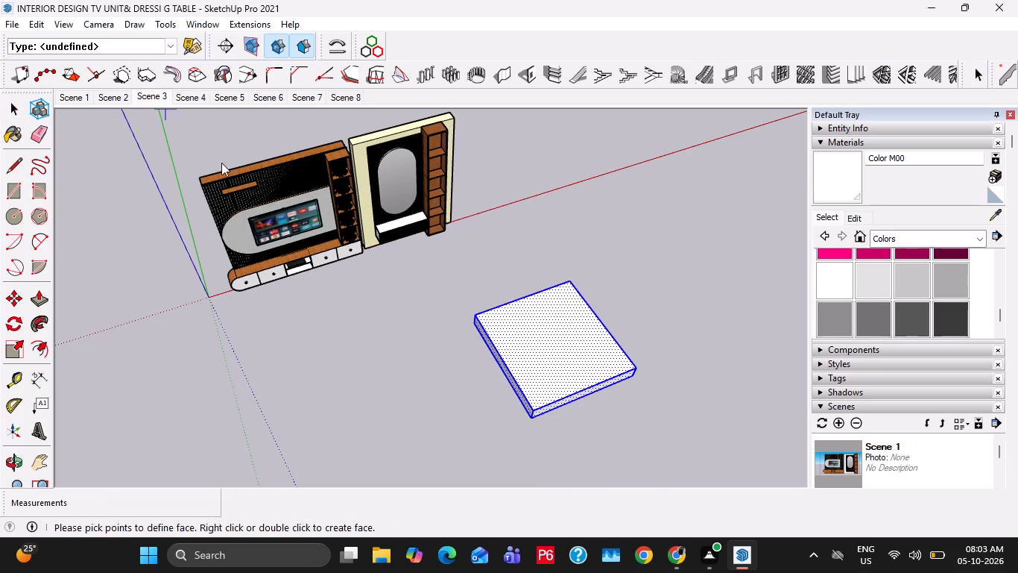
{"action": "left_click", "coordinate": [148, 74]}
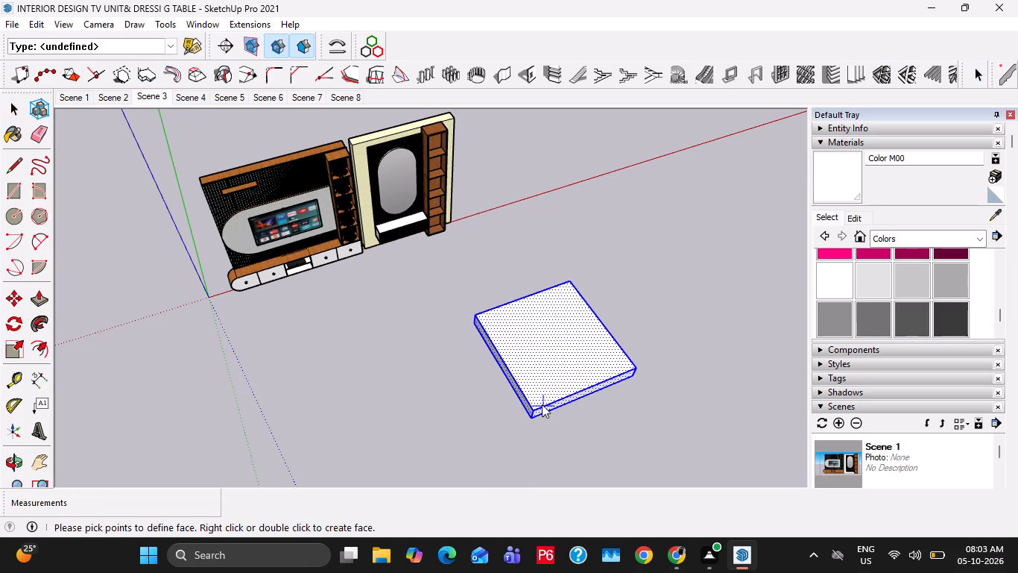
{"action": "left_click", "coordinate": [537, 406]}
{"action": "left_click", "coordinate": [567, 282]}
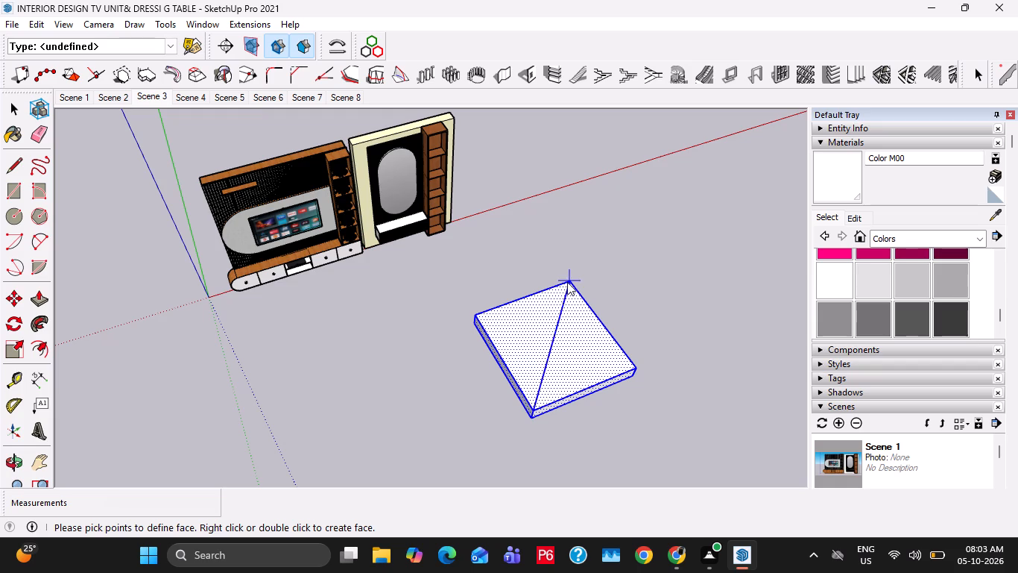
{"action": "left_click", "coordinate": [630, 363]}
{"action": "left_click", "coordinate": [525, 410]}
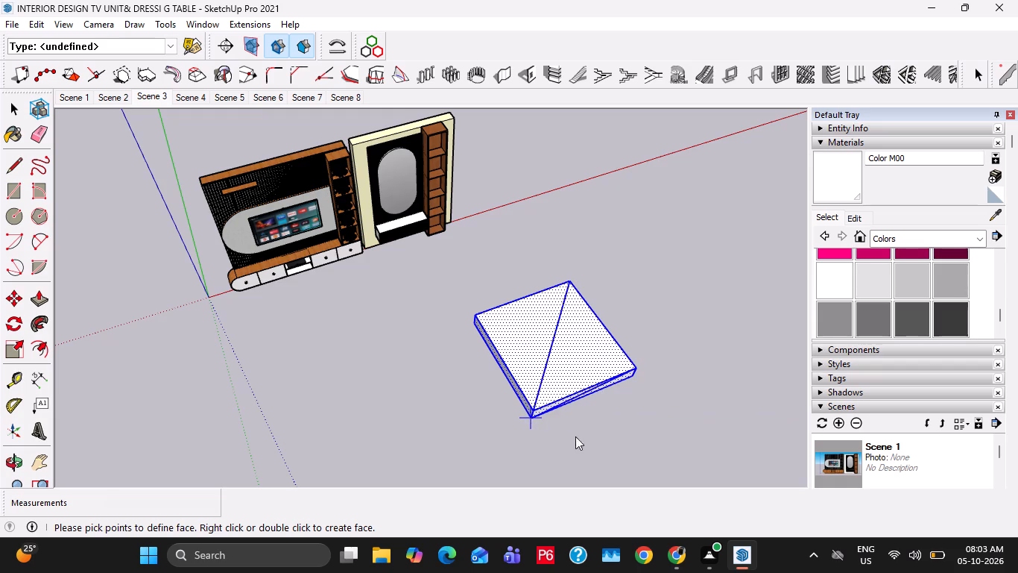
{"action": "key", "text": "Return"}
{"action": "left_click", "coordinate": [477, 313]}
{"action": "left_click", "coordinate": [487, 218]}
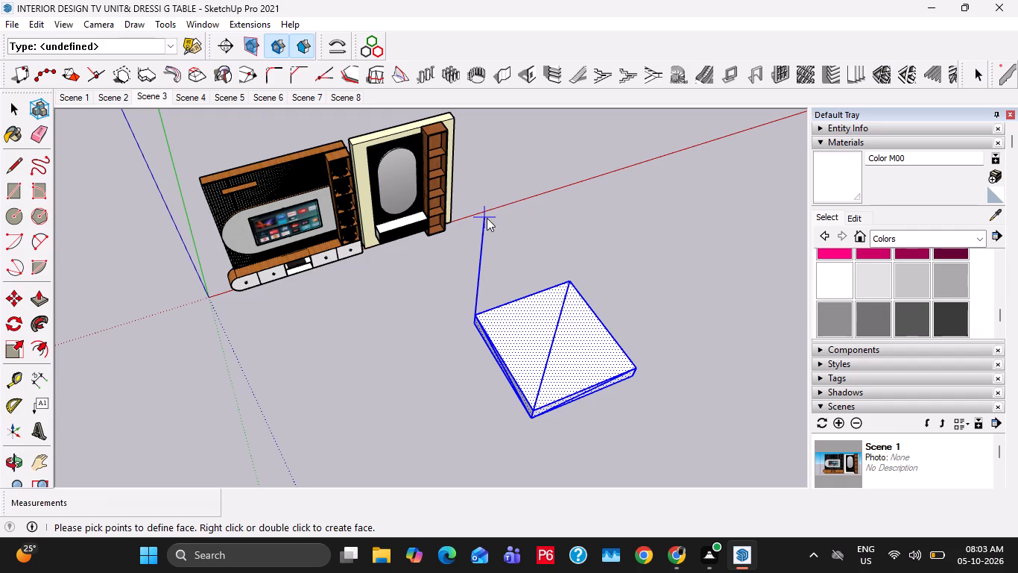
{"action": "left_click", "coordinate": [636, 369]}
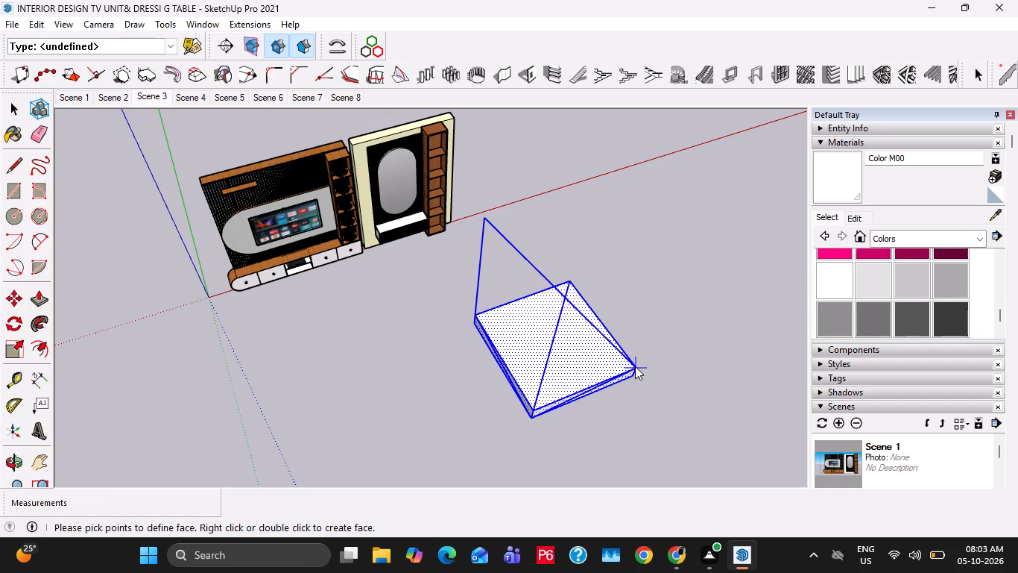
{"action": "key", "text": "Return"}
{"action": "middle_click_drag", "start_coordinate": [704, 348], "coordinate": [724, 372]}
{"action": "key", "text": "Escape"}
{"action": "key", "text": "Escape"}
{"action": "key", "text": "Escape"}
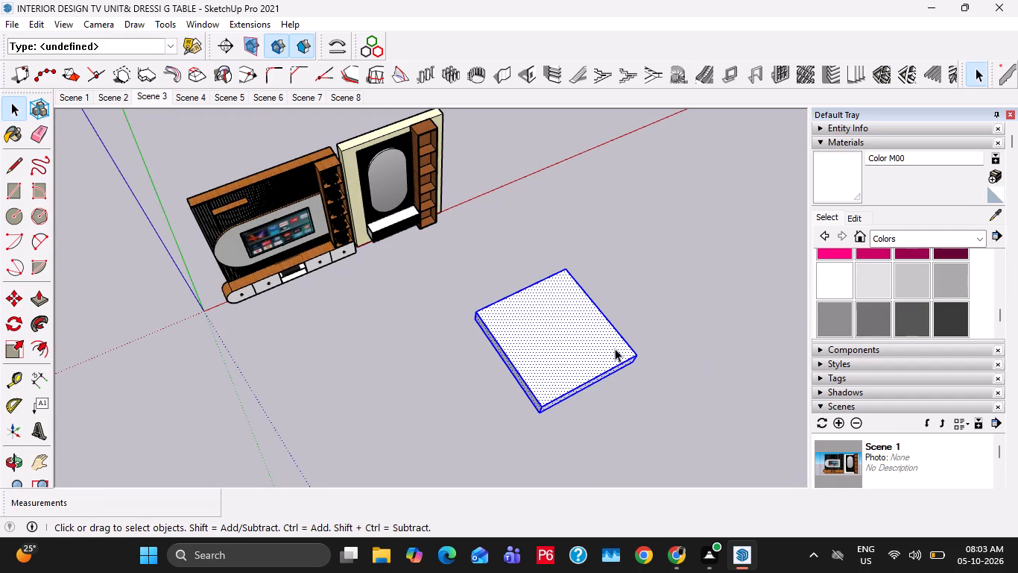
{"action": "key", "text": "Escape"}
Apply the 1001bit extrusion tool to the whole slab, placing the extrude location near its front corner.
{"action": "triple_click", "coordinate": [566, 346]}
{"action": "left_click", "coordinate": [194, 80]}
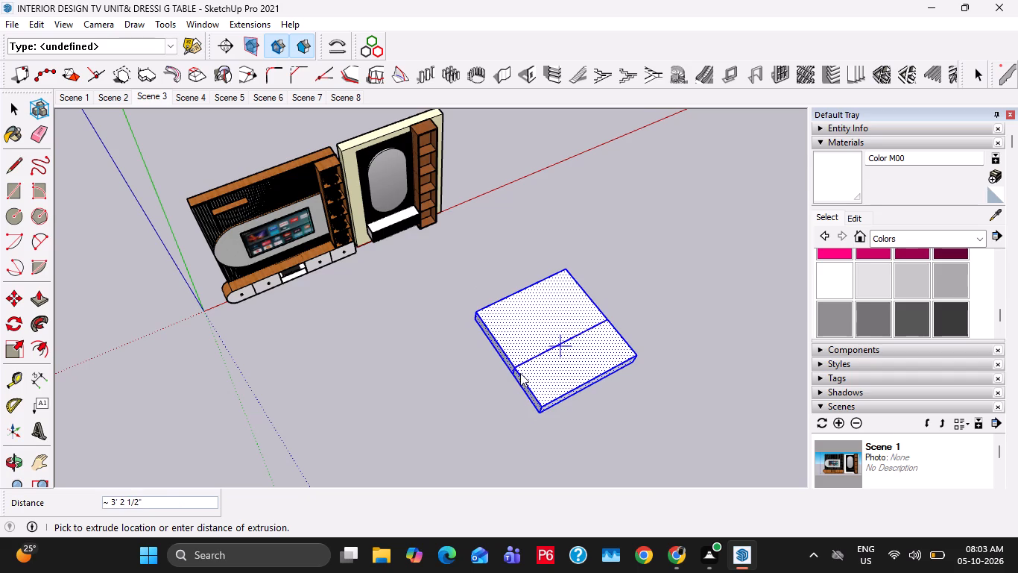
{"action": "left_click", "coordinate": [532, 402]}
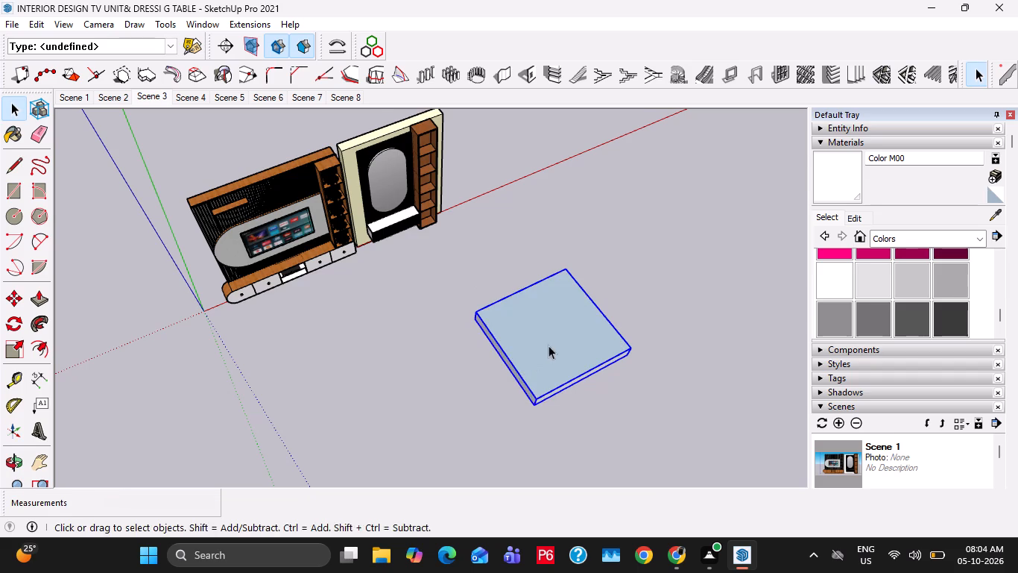
Delete the test slab beside the TV unit and dressing table.
{"action": "middle_click_drag", "start_coordinate": [551, 343], "coordinate": [520, 175]}
{"action": "scroll", "coordinate": [578, 341], "scroll_direction": "up", "scroll_amount": 1}
{"action": "middle_click_drag", "start_coordinate": [578, 341], "coordinate": [620, 312]}
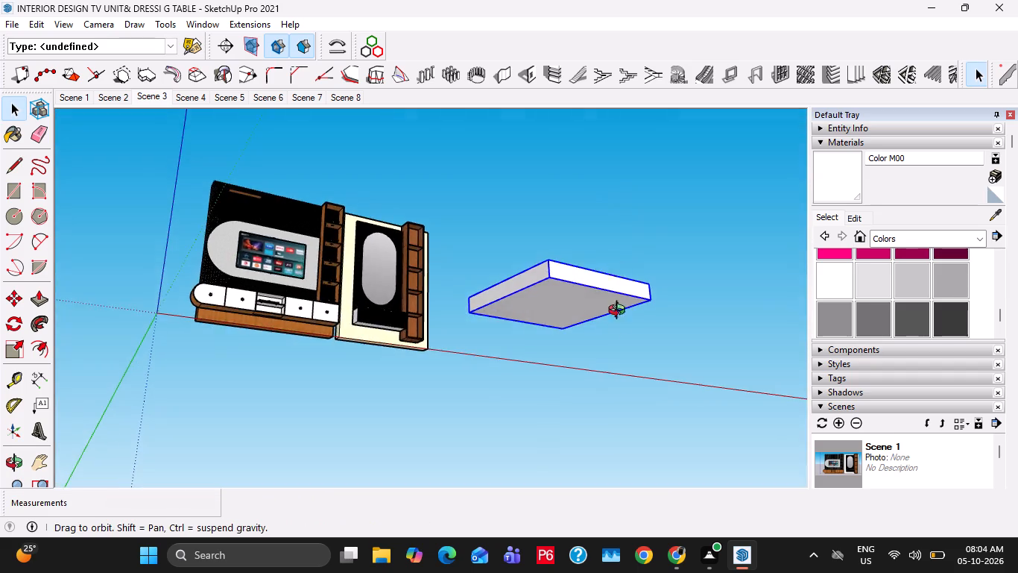
{"action": "middle_click_drag", "start_coordinate": [620, 312], "coordinate": [592, 447]}
{"action": "key", "text": "Delete"}
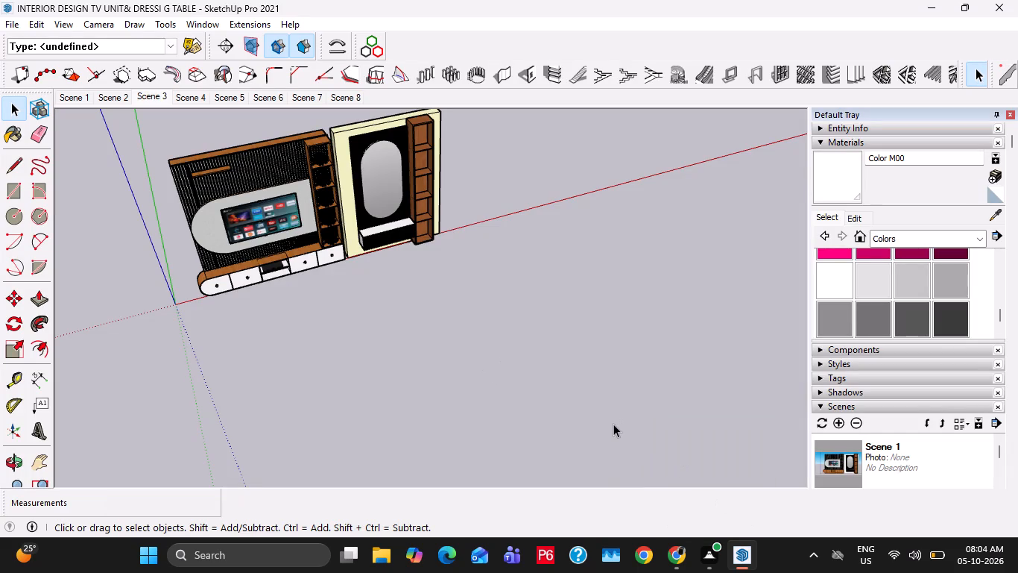
Save the model.
{"action": "key", "text": "ctrl+s"}
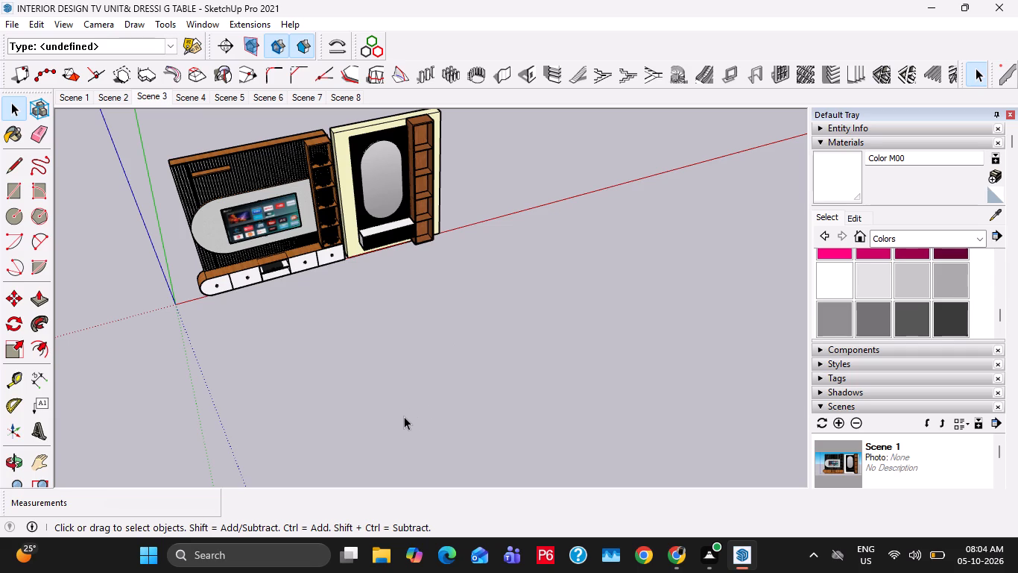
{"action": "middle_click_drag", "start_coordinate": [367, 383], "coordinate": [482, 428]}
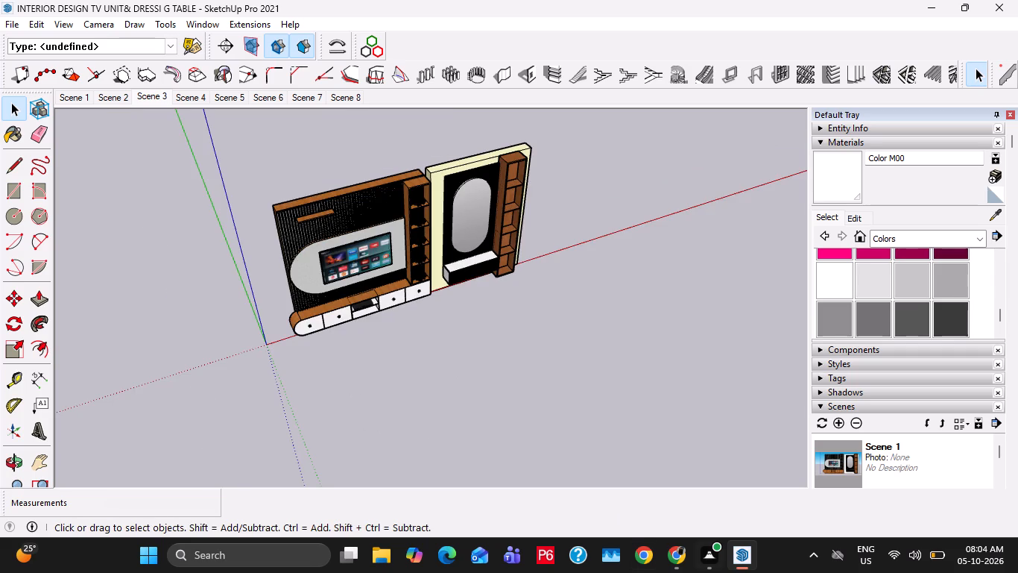